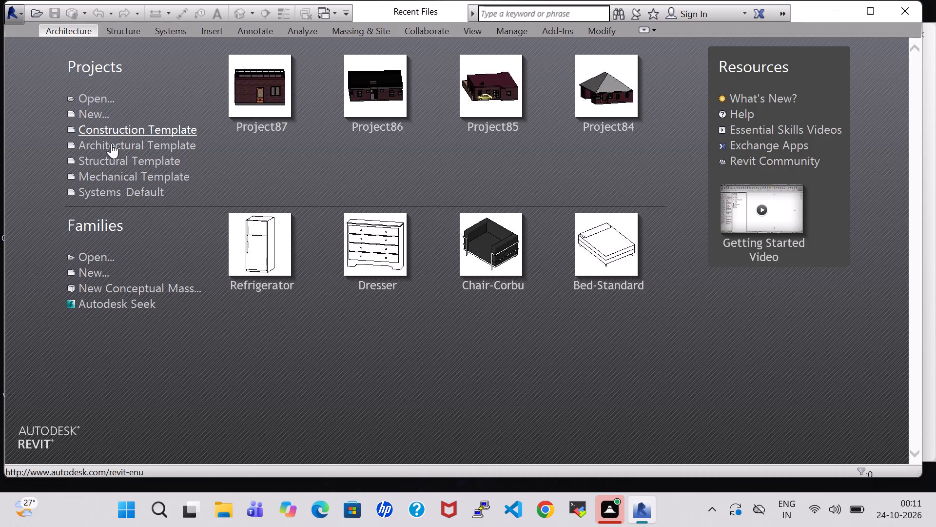
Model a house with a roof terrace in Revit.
Create a new project based on the Architectural Template.
click(97, 118)
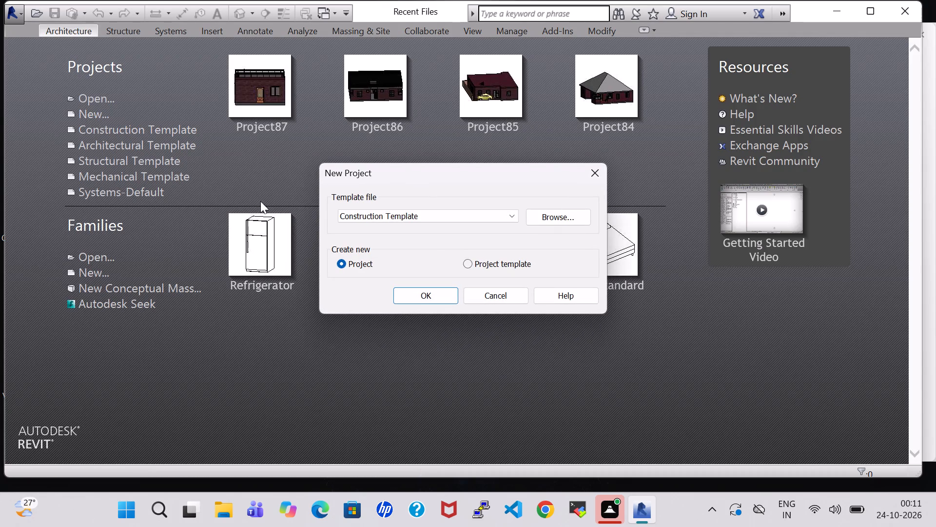
click(394, 217)
click(401, 246)
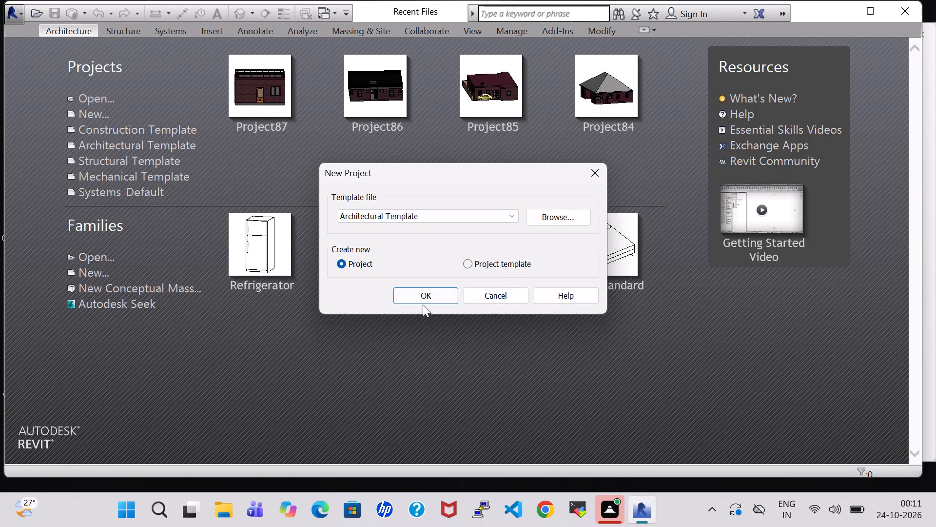
click(421, 297)
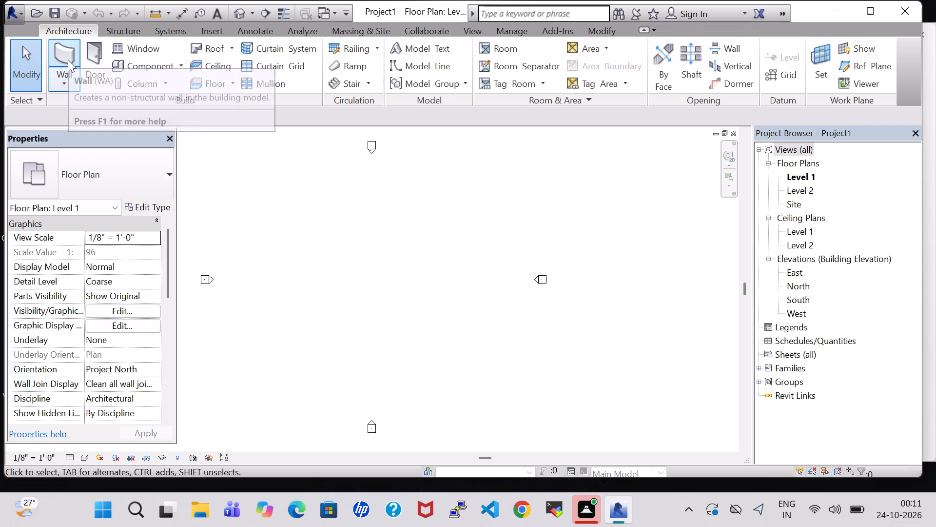
Draw a closed rectangle of Generic - 8" walls on Level 1, 40' wide by 48' deep, with an unconnected height of 10'.
click(68, 60)
click(211, 116)
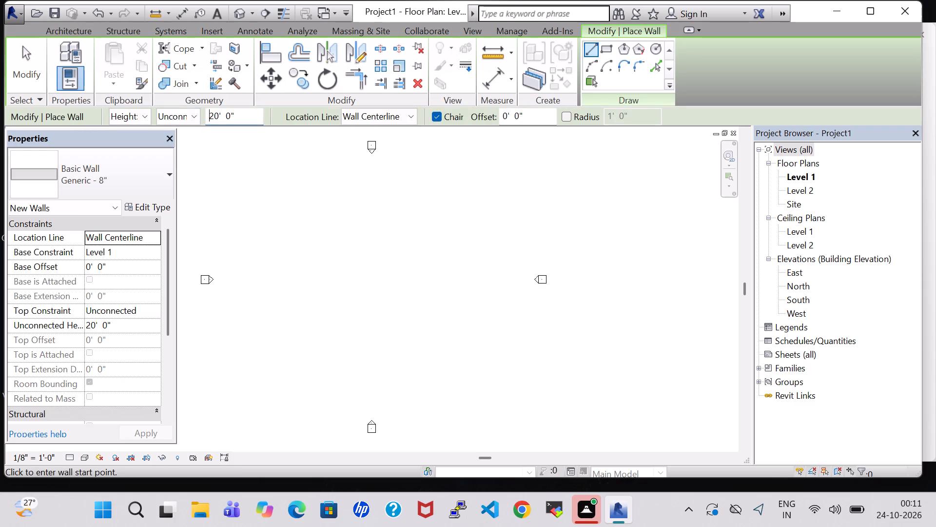
key(Right)
key(BackSpace)
key(1)
click(237, 456)
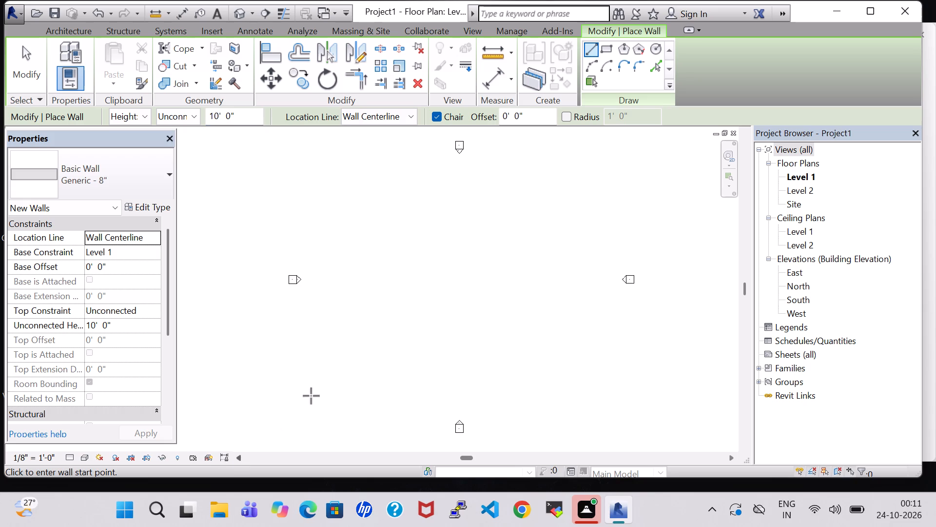
click(370, 201)
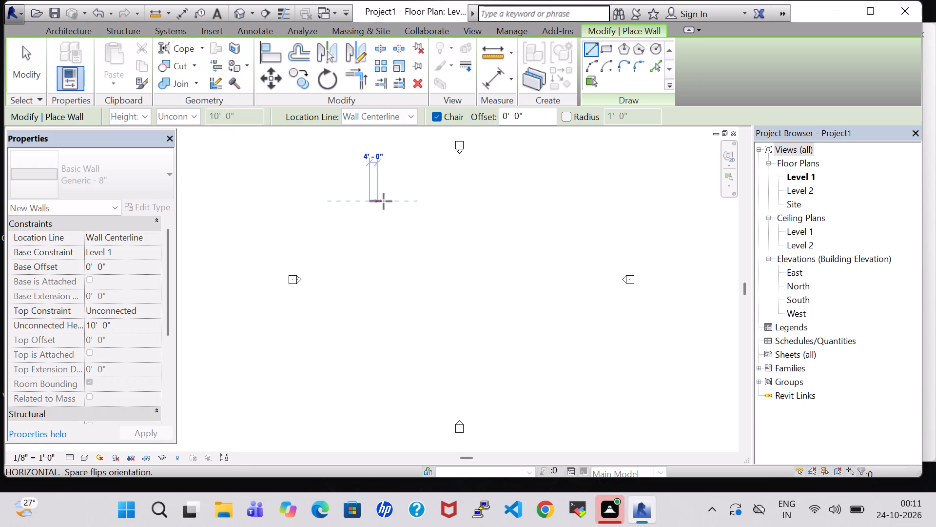
text(40)
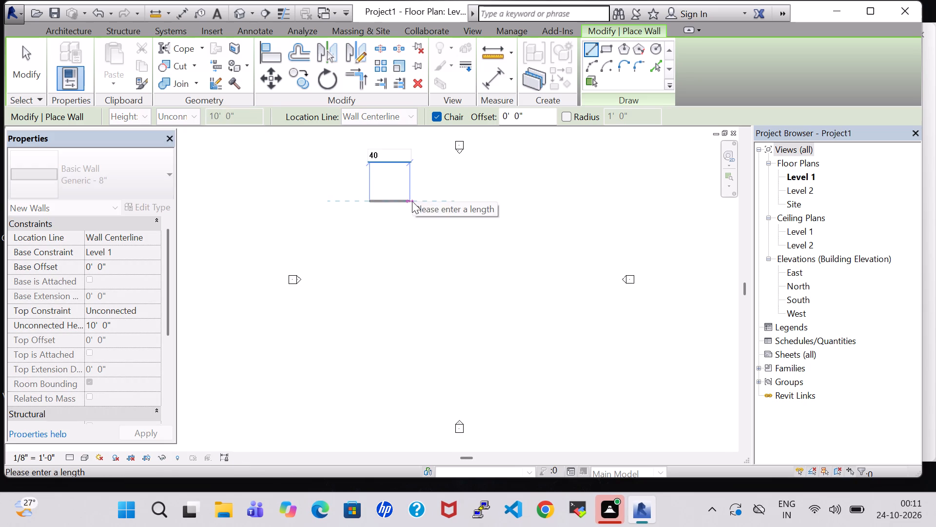
key(Return)
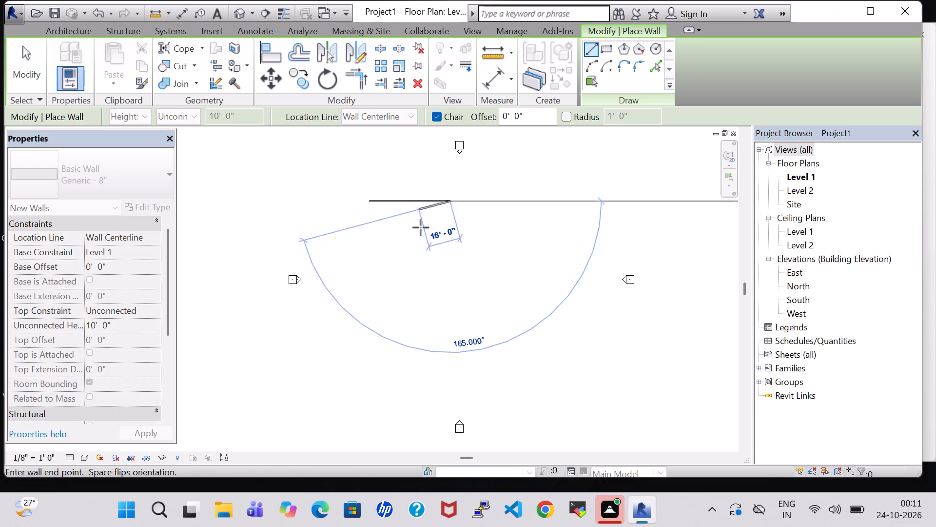
text(48)
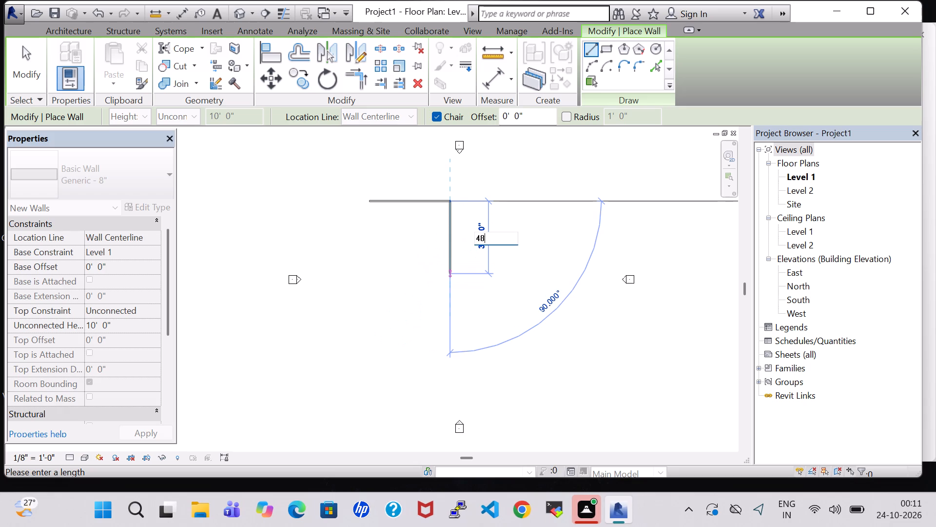
key(Return)
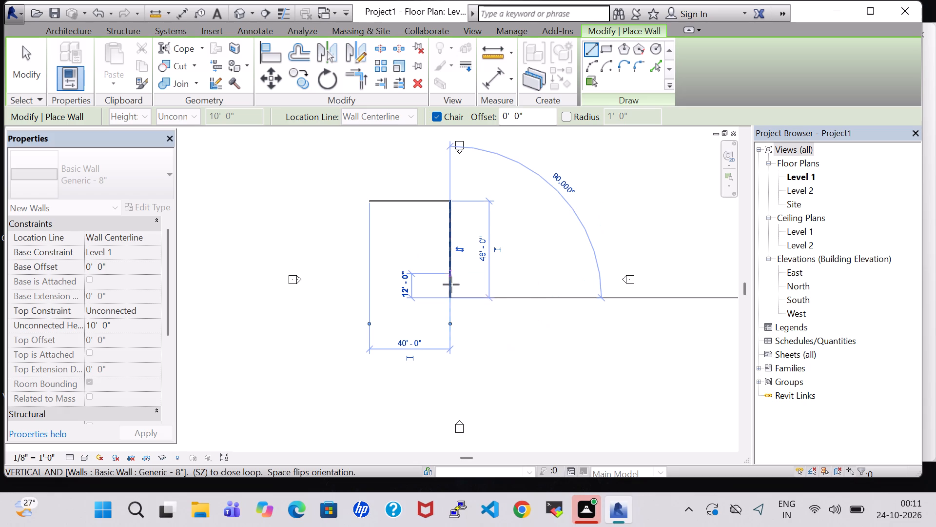
click(368, 300)
click(369, 204)
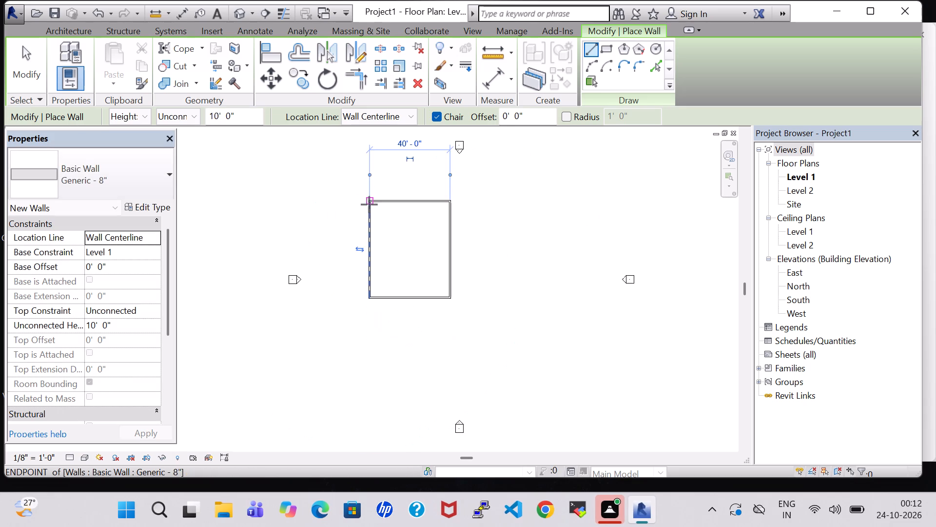
key(Escape)
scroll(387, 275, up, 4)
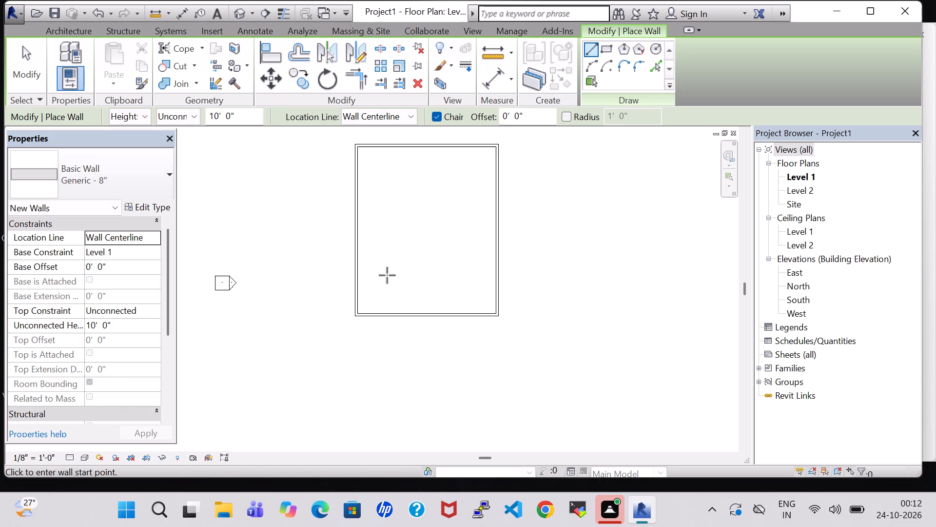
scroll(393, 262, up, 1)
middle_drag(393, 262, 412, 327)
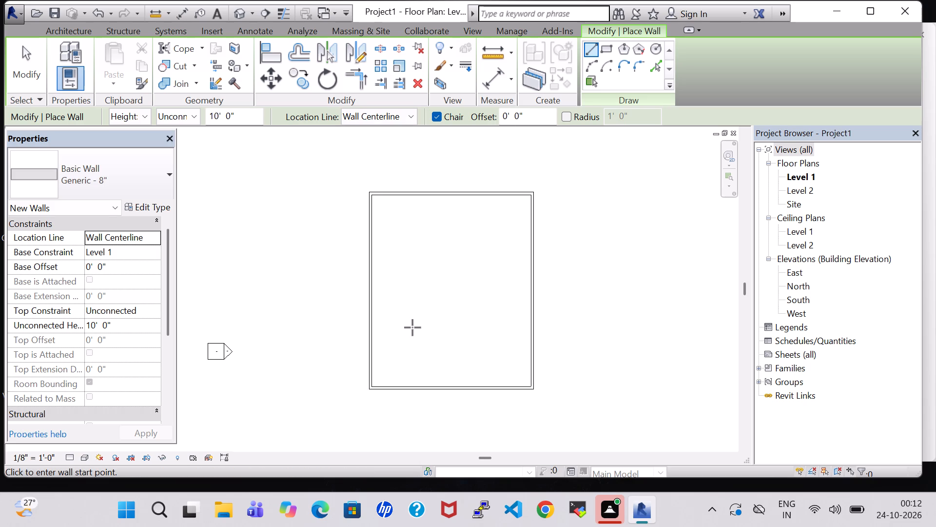
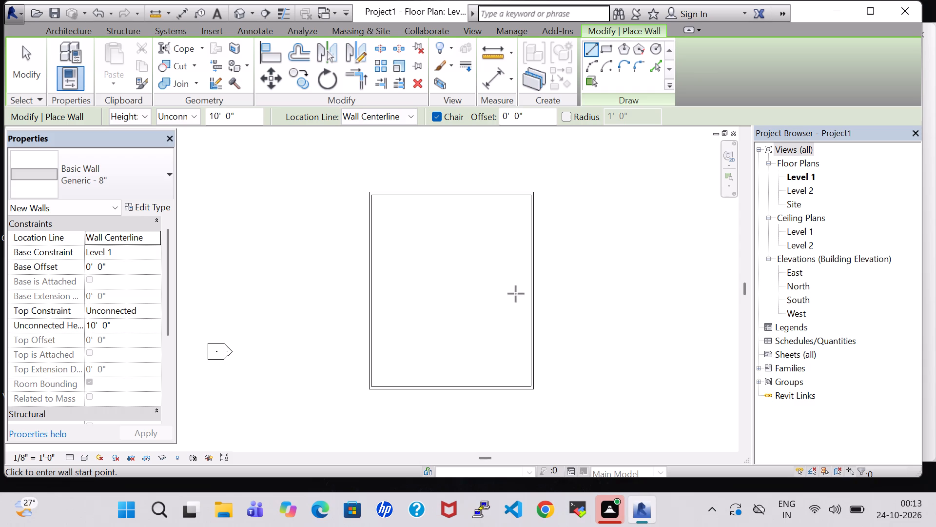
Draw a horizontal Generic - 8" partition wall from the west to the east exterior wall, about 6'-11" south of the north wall.
click(370, 222)
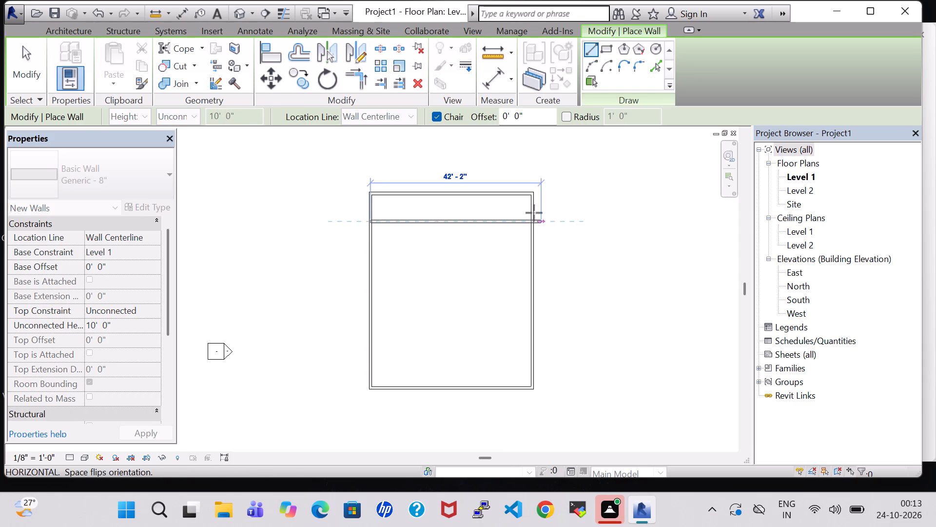
click(534, 219)
key(Escape)
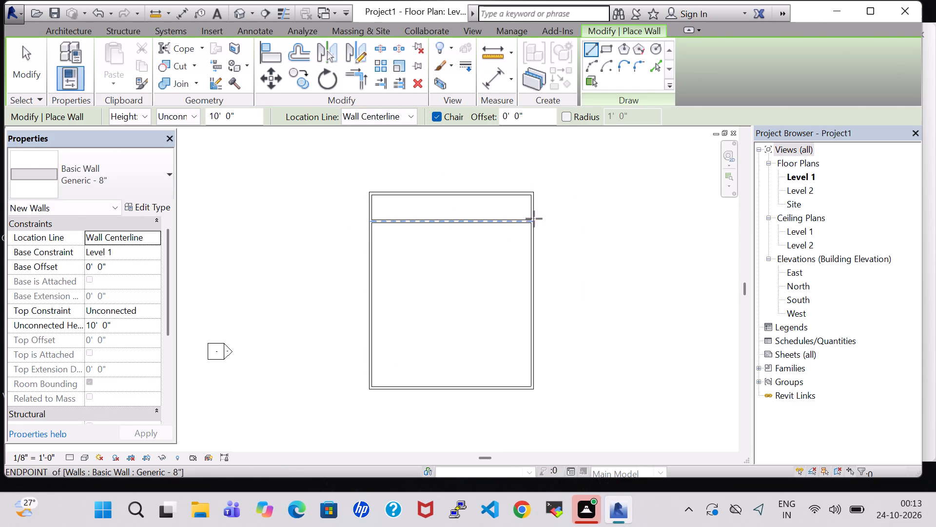
key(Escape)
Nudge the horizontal partition south so it sits about 7'-8" from the north exterior wall.
click(396, 219)
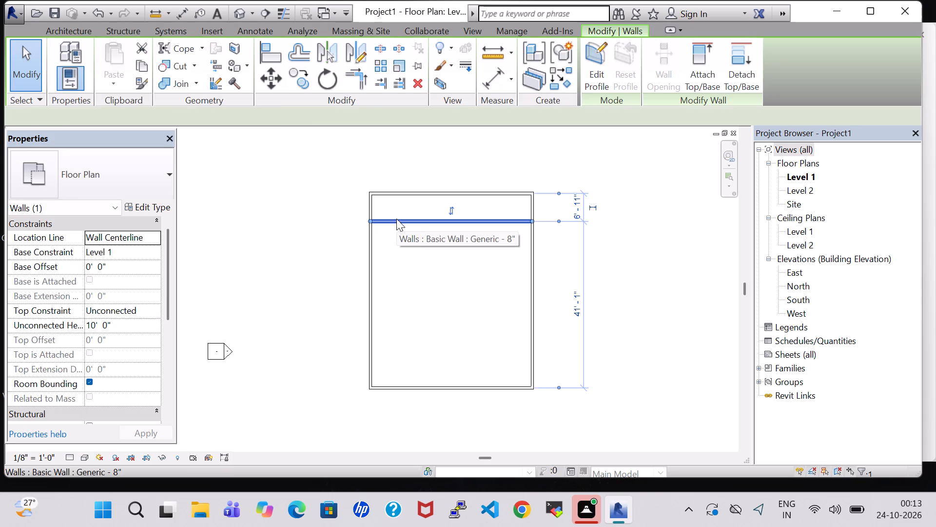
key(Down)
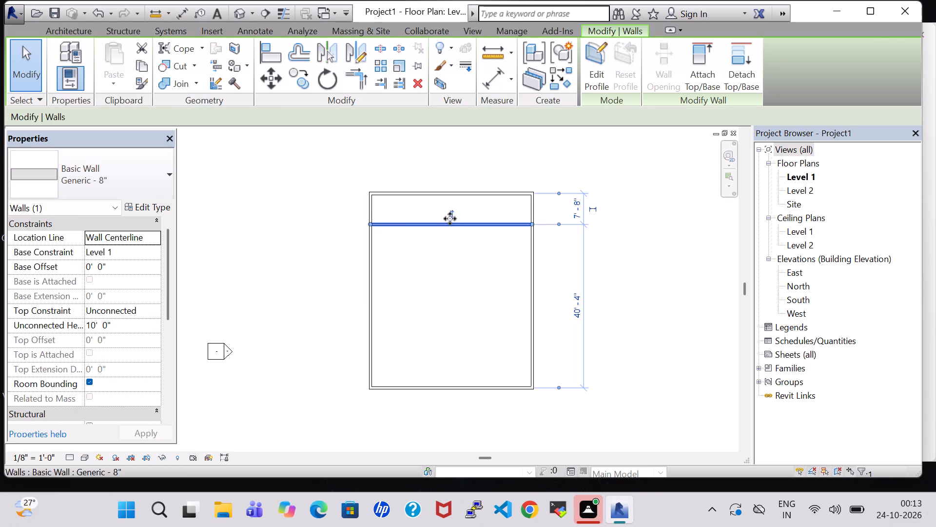
click(645, 225)
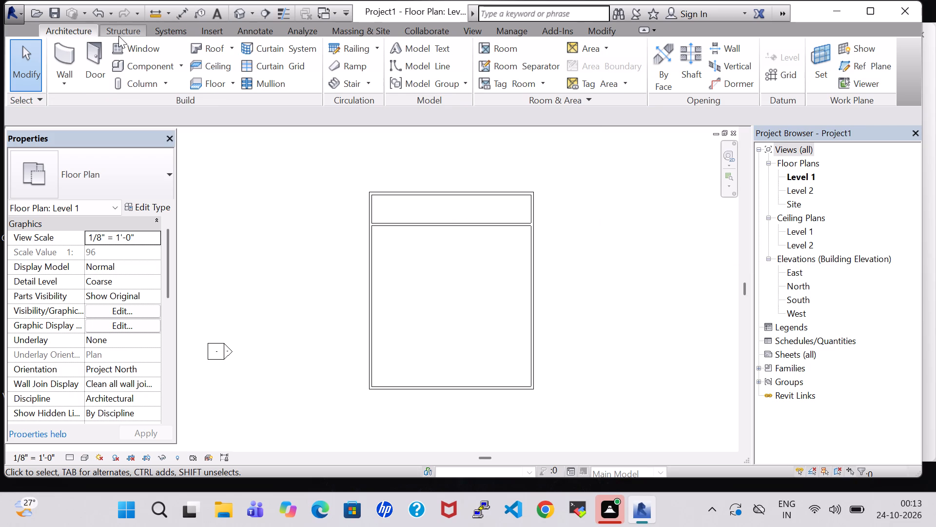
Draw three vertical walls between the north wall and the partition, spaced about 9'-5", 10'-7" and 10'-6" from west to east.
click(67, 52)
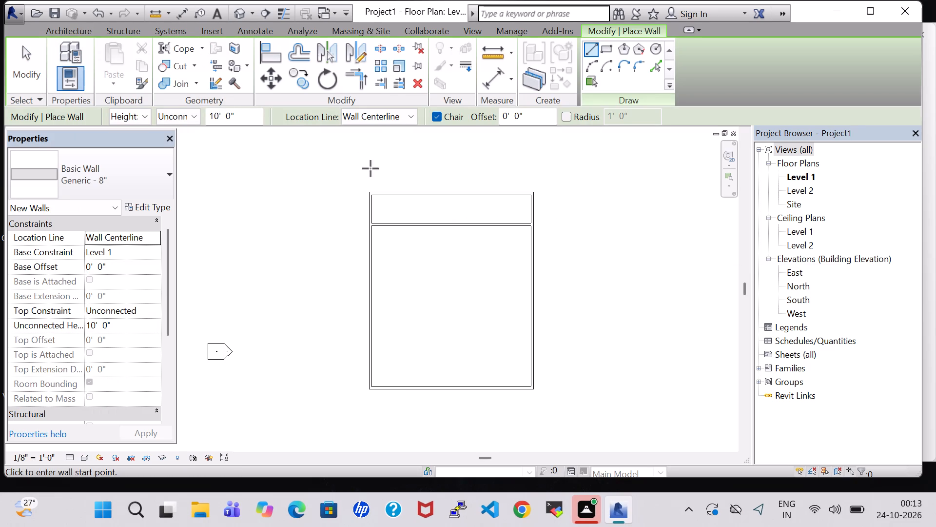
click(409, 191)
click(409, 222)
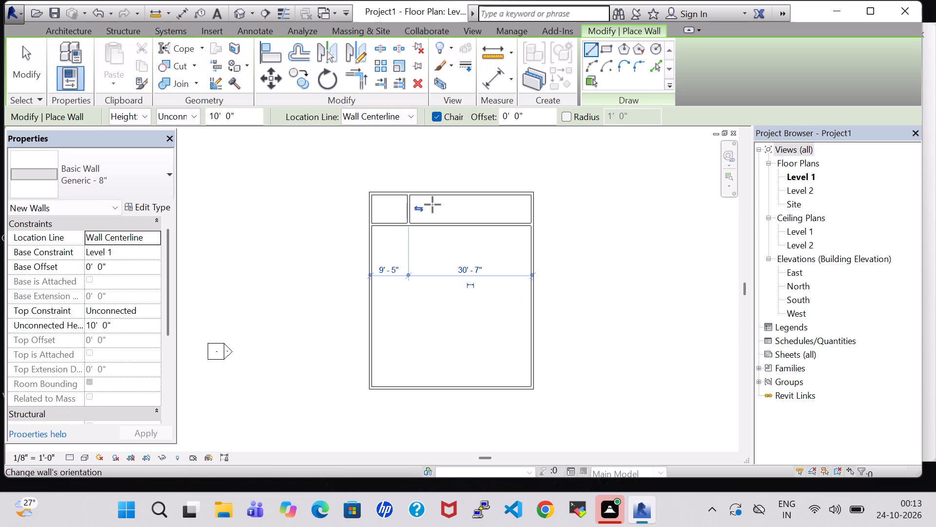
click(451, 195)
click(451, 225)
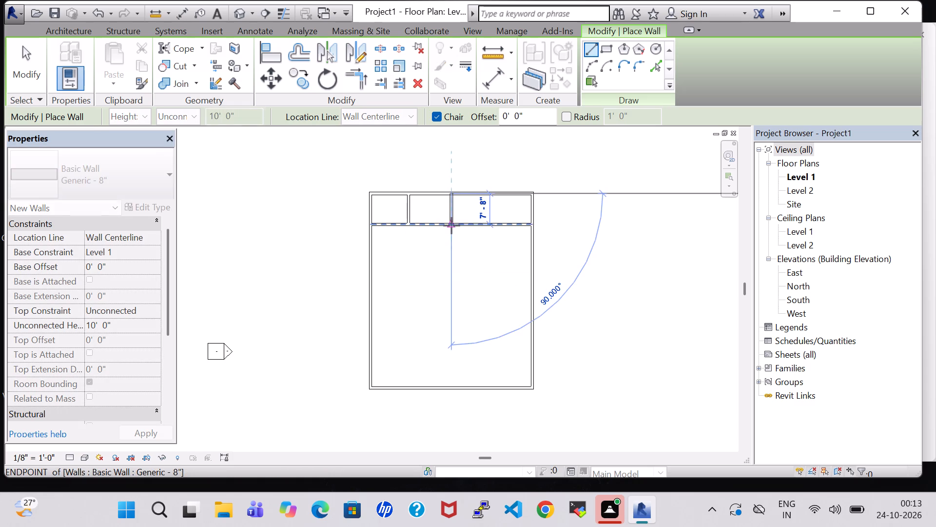
click(494, 193)
click(494, 224)
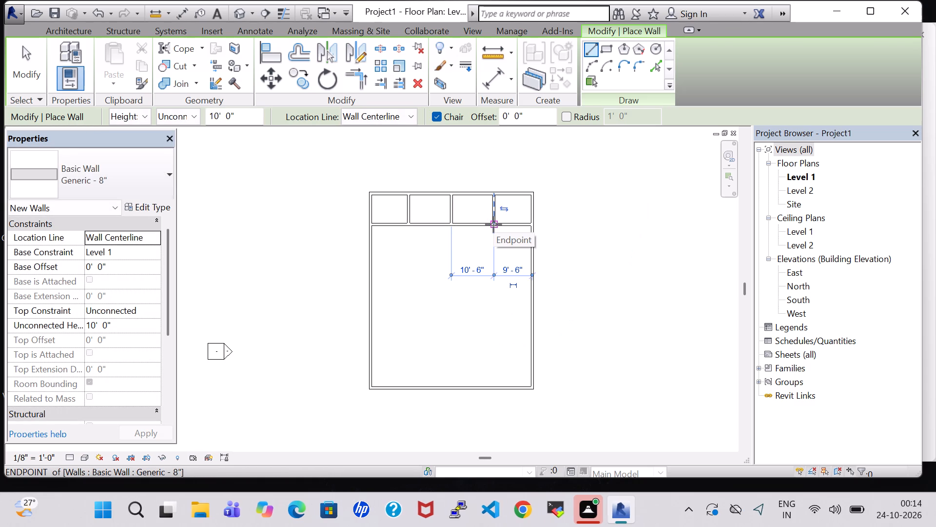
key(Escape)
key(Escape)
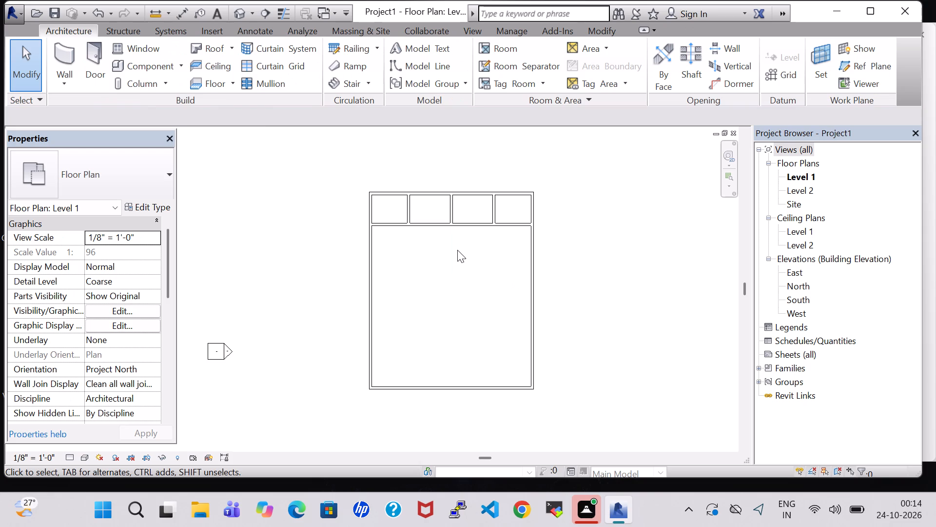
Enclose a room below the partition against the west exterior wall, about 16'-11" wide by 16'-0" deep, with an L-shaped wall run.
click(71, 53)
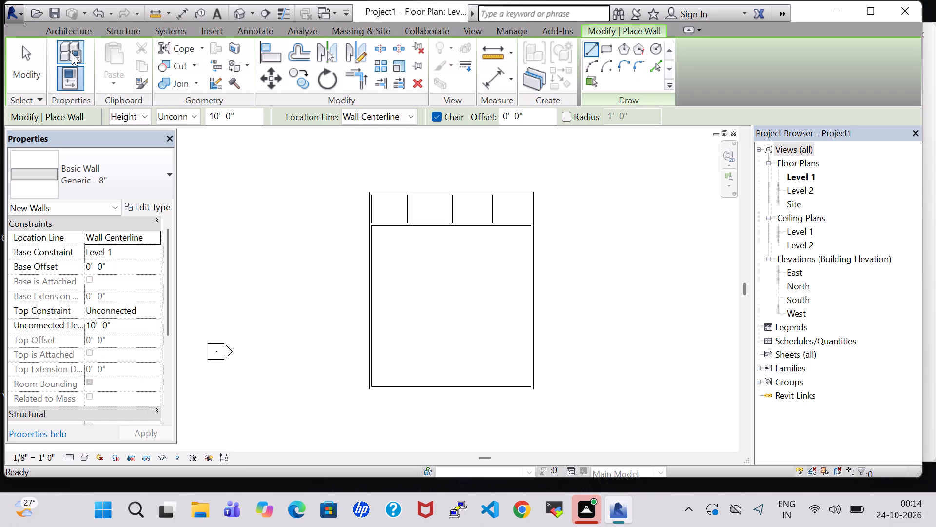
click(439, 226)
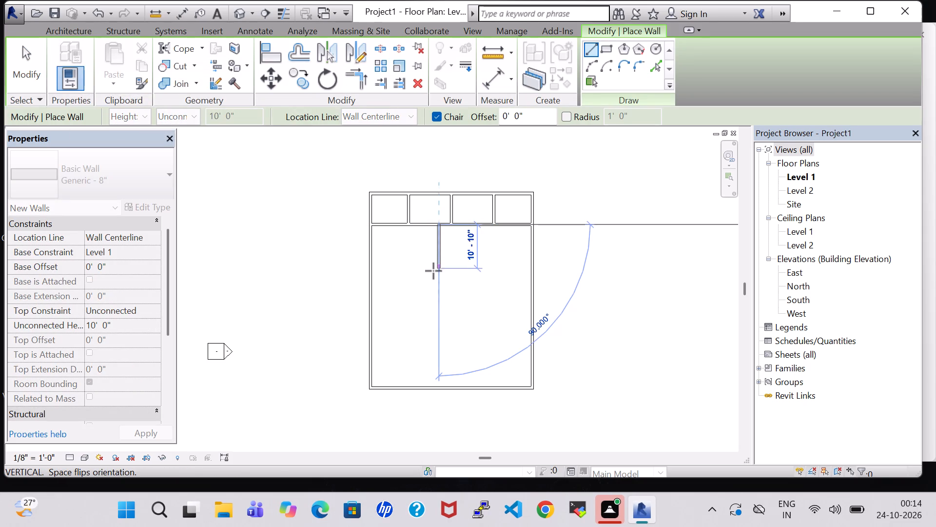
click(433, 289)
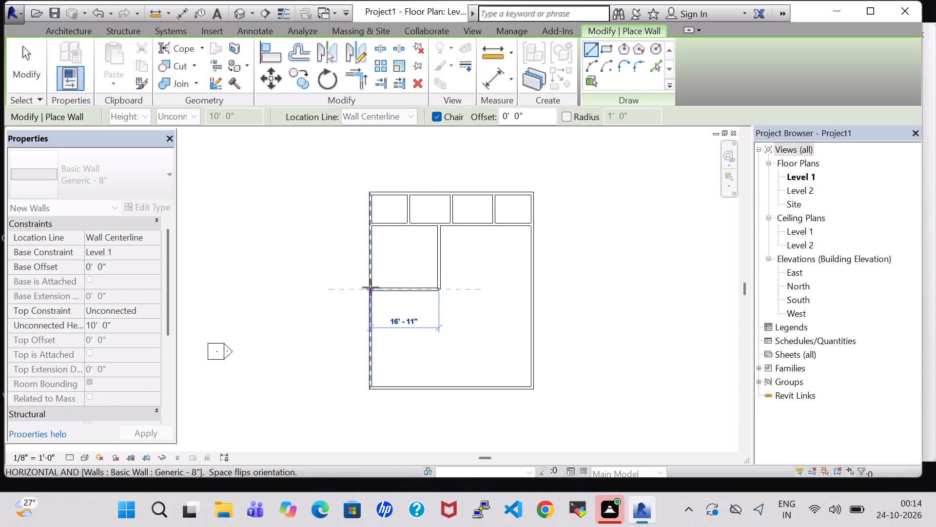
click(370, 287)
key(Escape)
key(Escape)
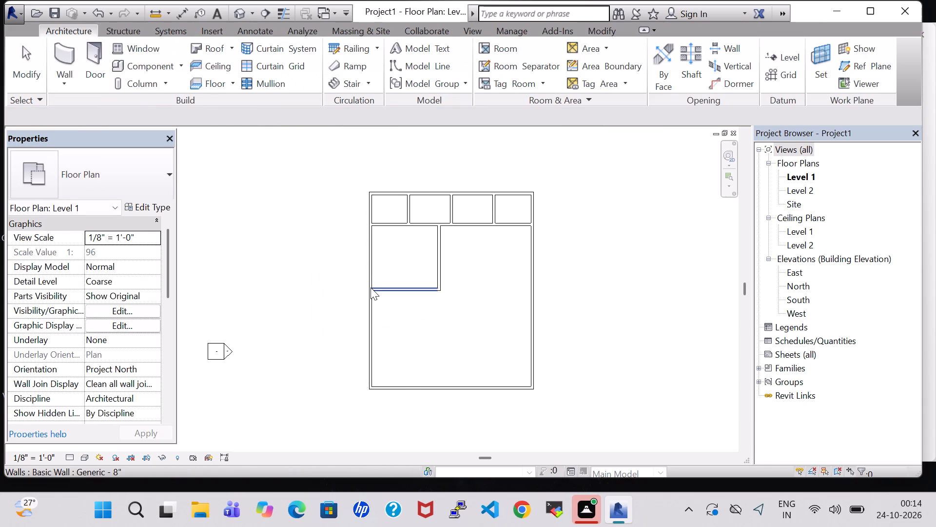
Enclose a matching 16'-0" deep room against the east exterior wall with an L-shaped wall run, aligned to the west room's south wall.
click(70, 47)
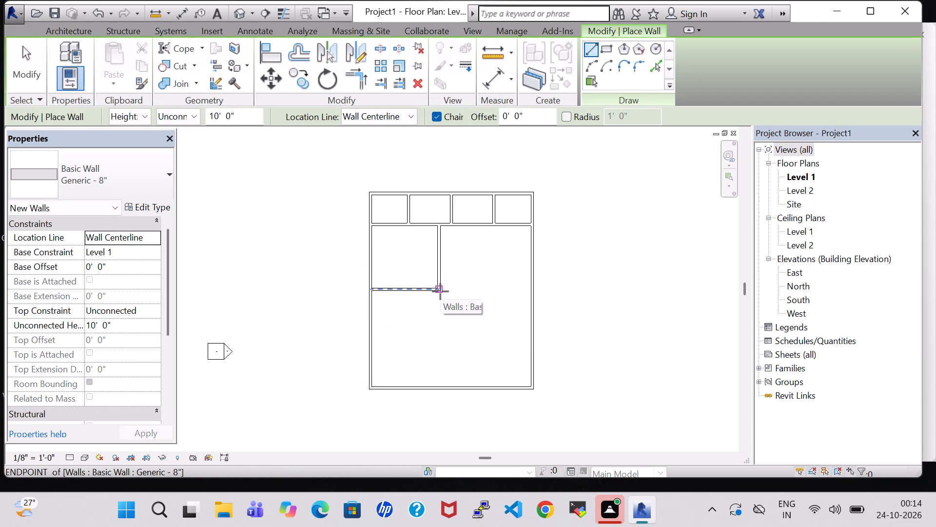
click(468, 225)
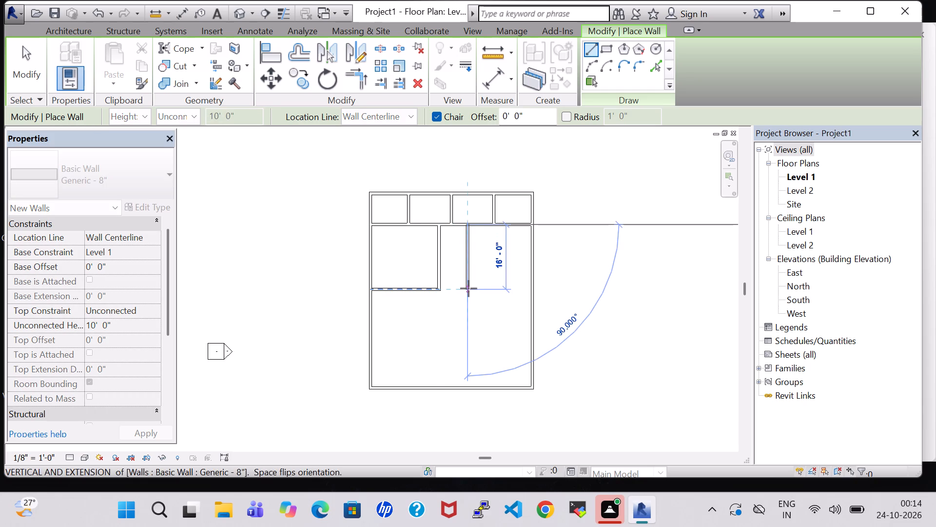
click(468, 288)
click(529, 287)
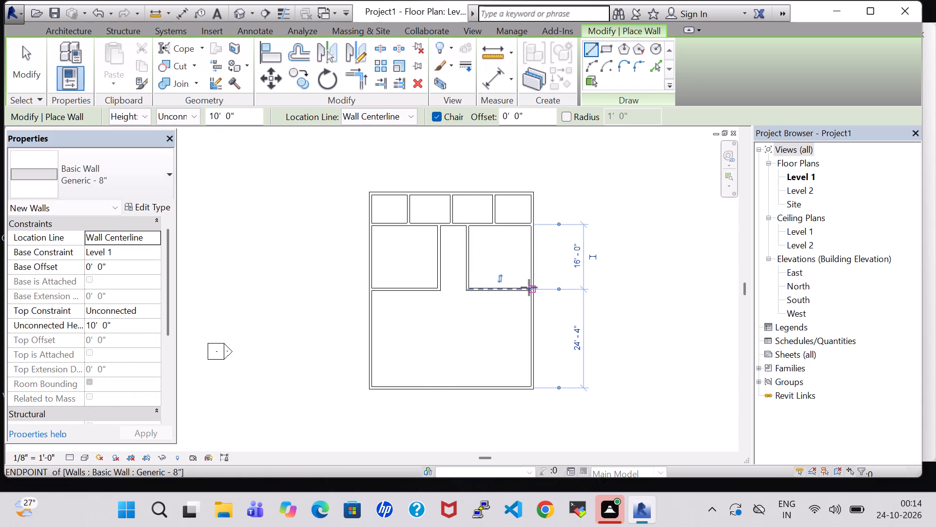
key(Escape)
key(Escape)
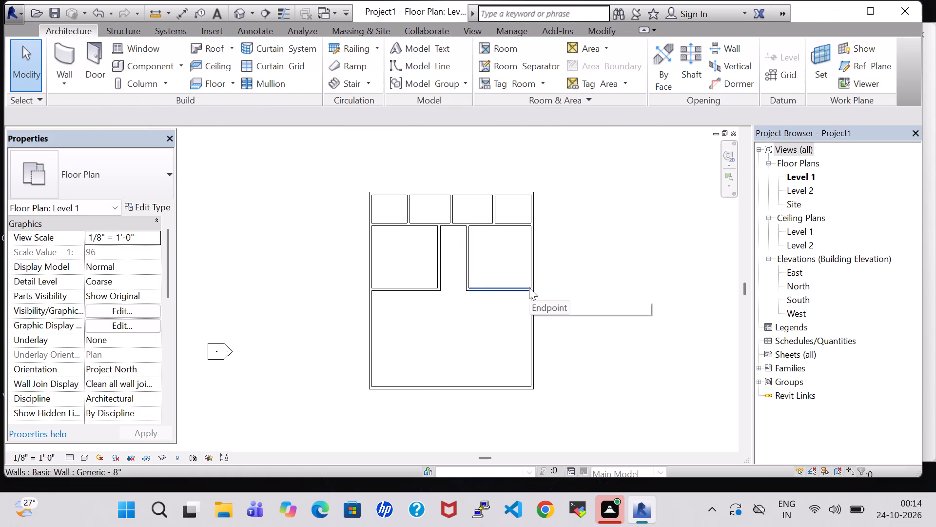
Nudge the east room's inner vertical wall east to about 13'-9" from the east exterior wall.
click(474, 248)
key(Right)
key(Right)
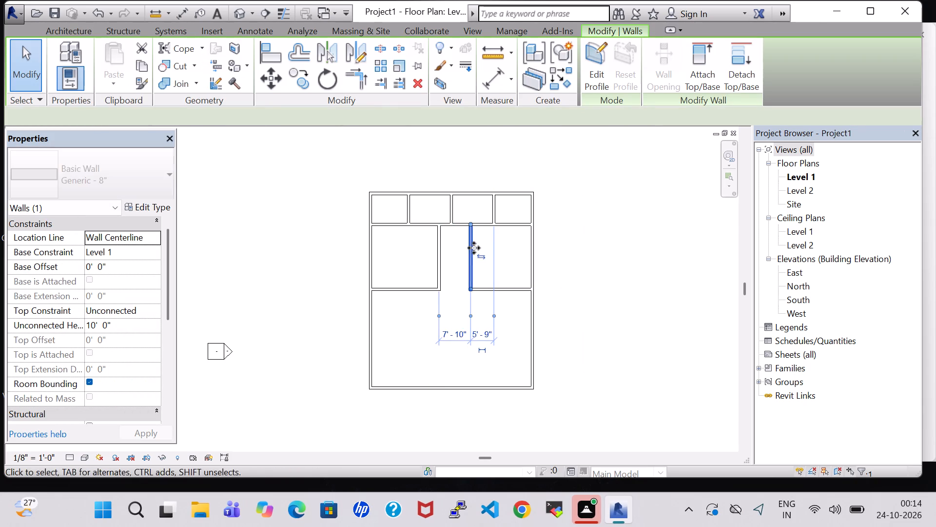
key(Right)
Nudge the west room's inner vertical wall west until the gap between the two rooms is about 11'-7".
click(434, 253)
key(Right)
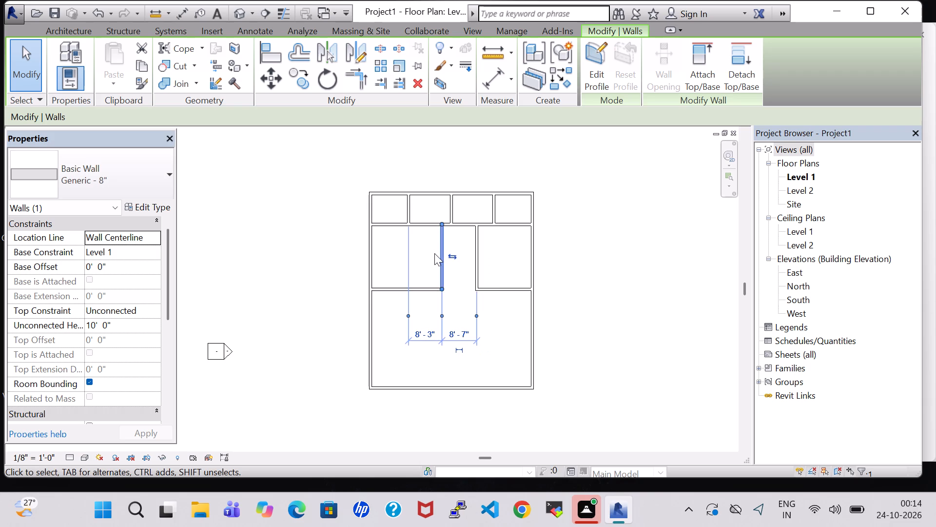
key(Left)
key(Left)
key(Left)
key(Left)
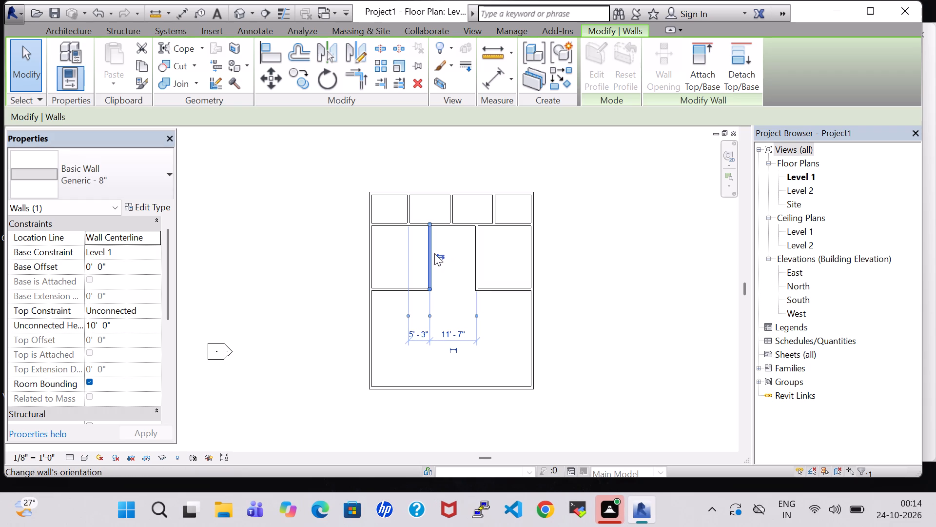
click(570, 263)
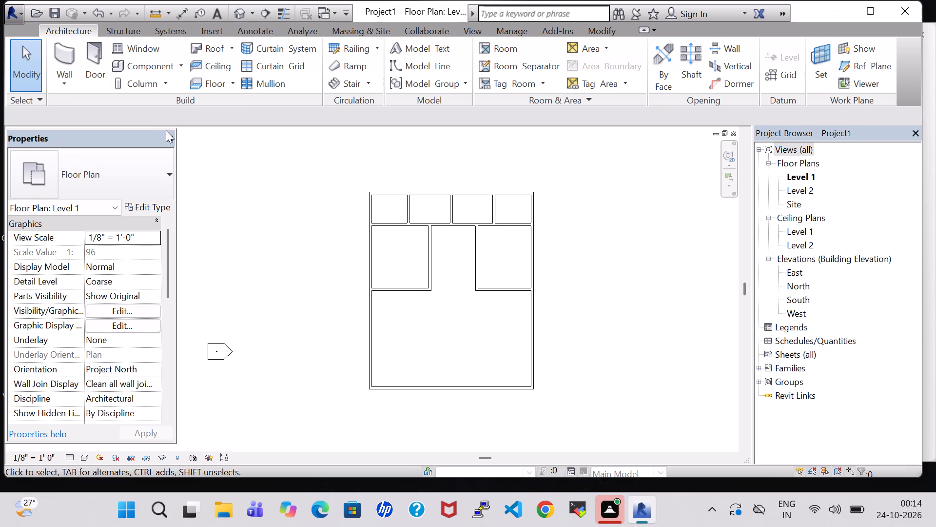
Enclose a second west room below the first, about 9'-5" wide by 11'-3" deep, running its south wall to the west exterior wall.
click(69, 62)
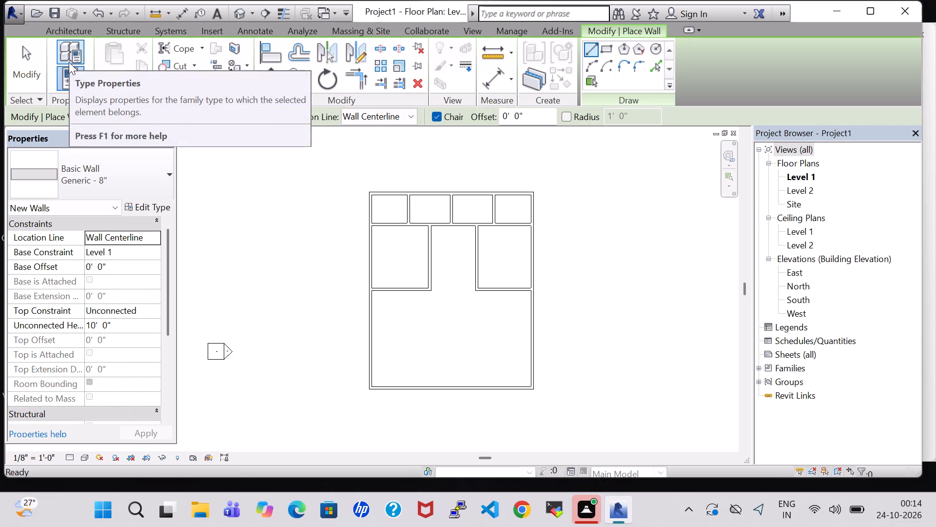
click(409, 290)
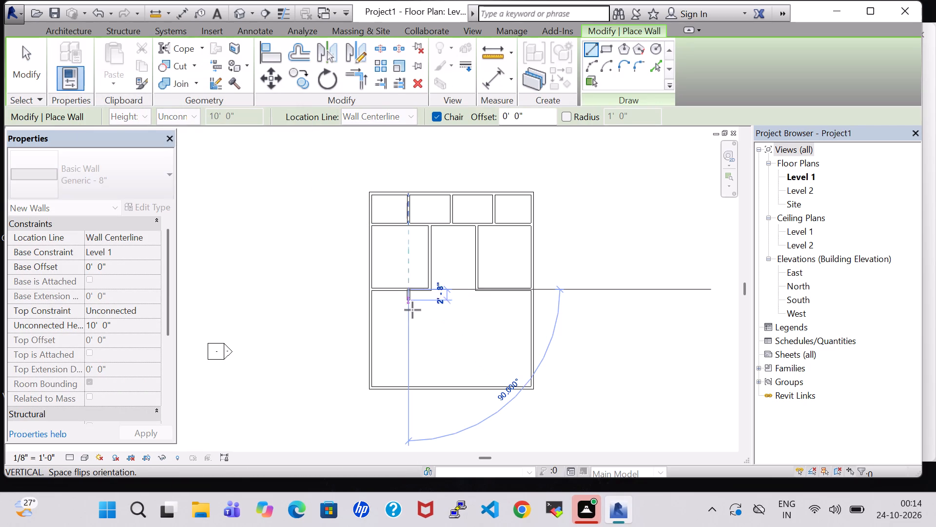
click(411, 335)
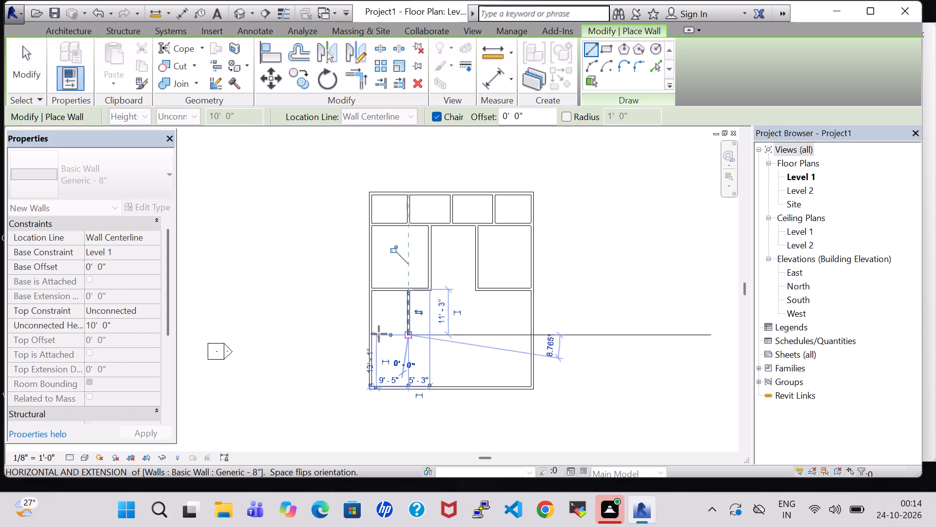
click(376, 334)
key(Escape)
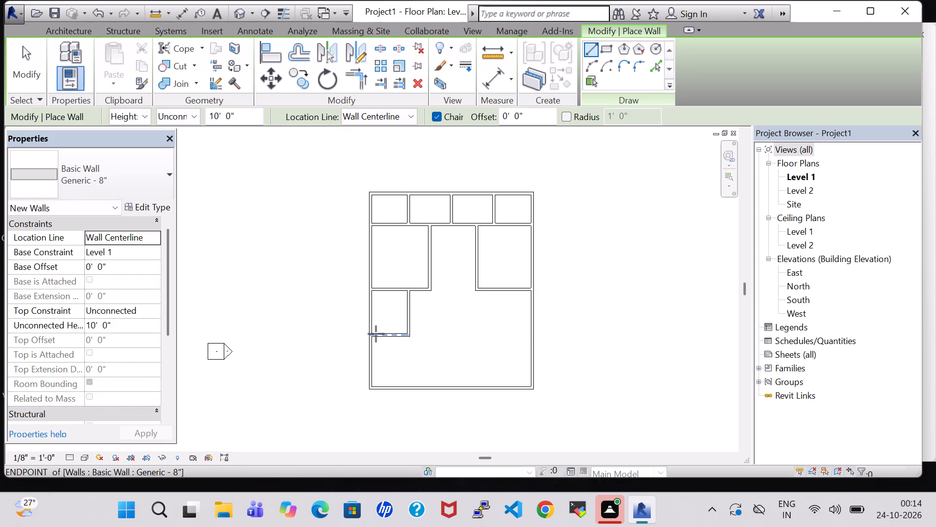
key(Escape)
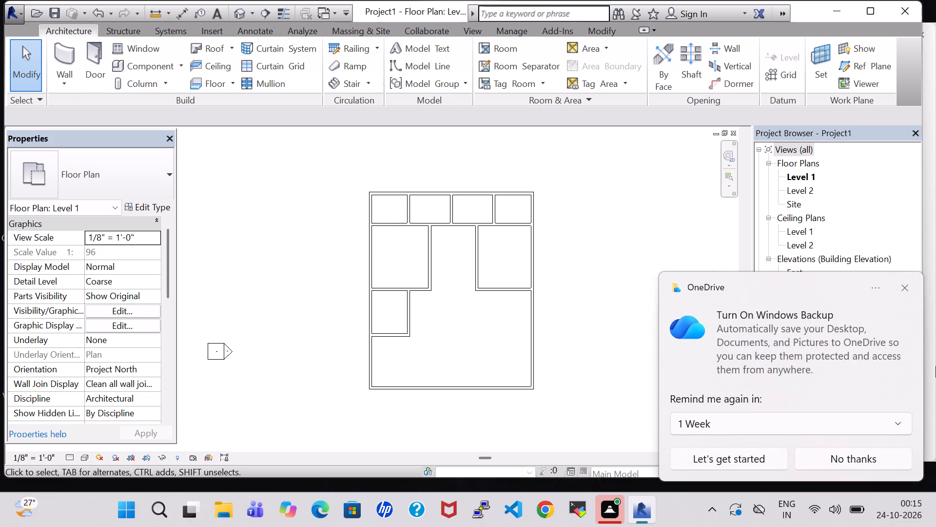
Dismiss the OneDrive backup reminder.
click(908, 286)
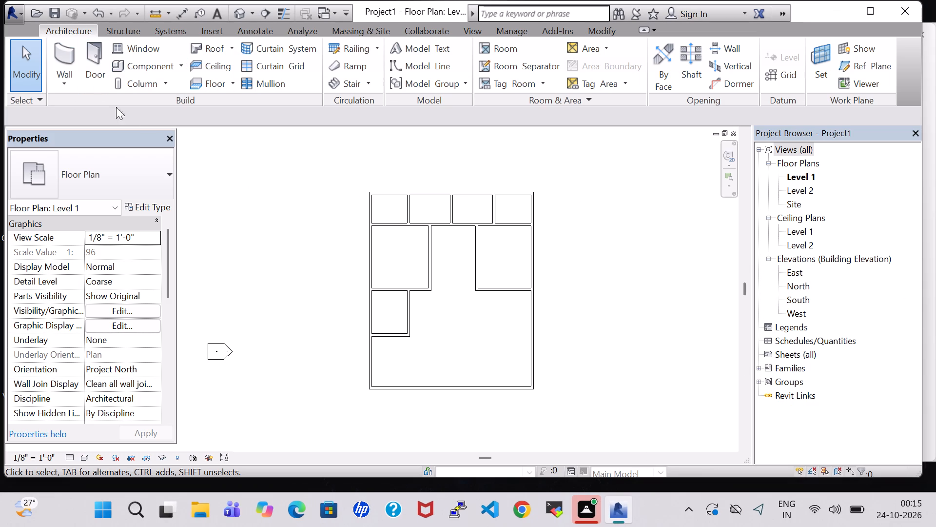
Enclose a second east room below the first, about 13'-9" wide by 11'-3" deep, running its south wall to the east exterior wall.
click(68, 59)
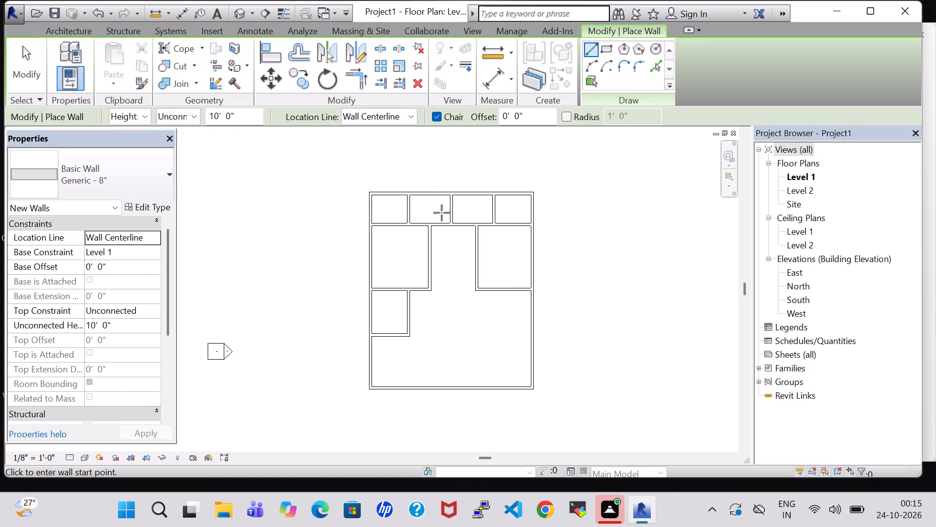
click(476, 289)
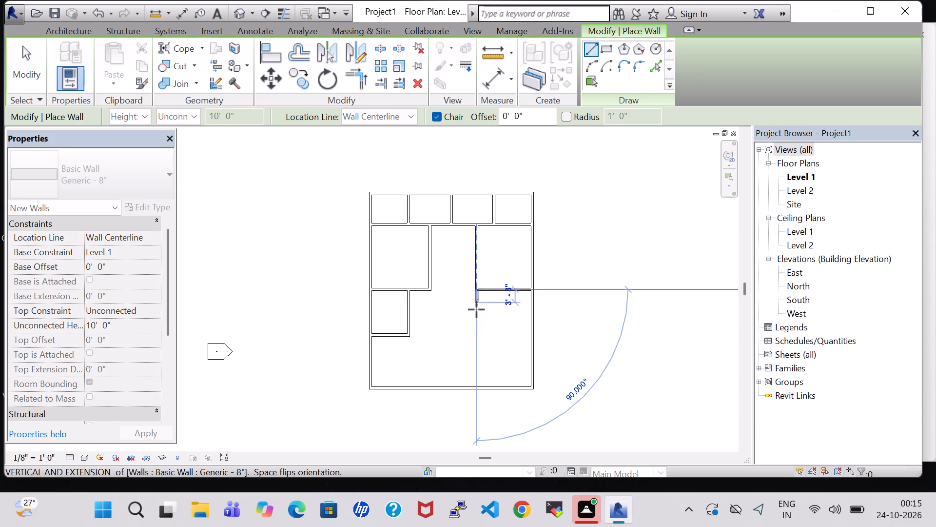
click(478, 332)
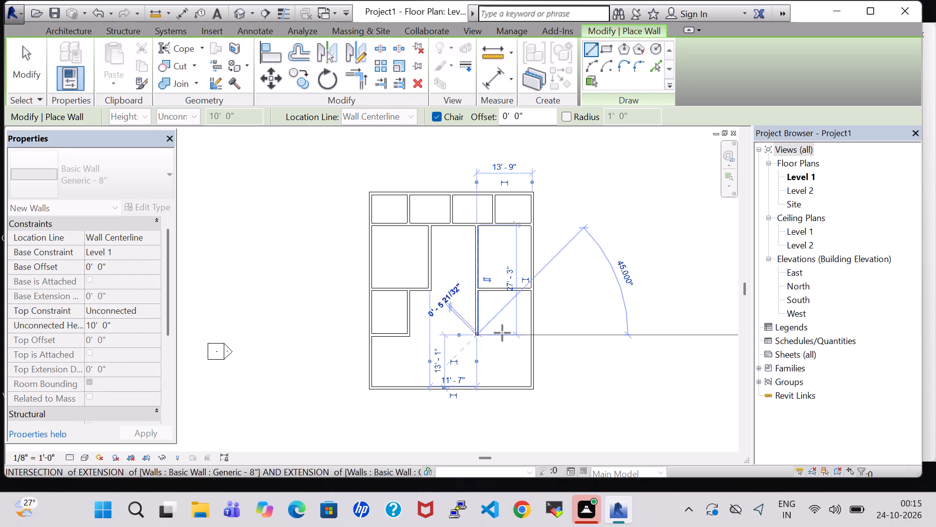
click(531, 334)
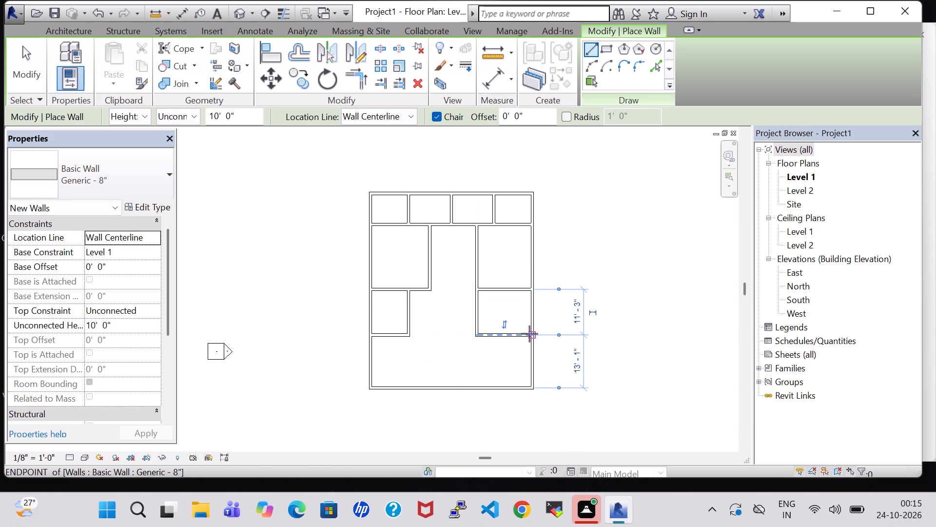
Draw a vertical wall about 13'-1" long from the second east room's southwest corner to the south exterior wall.
click(478, 336)
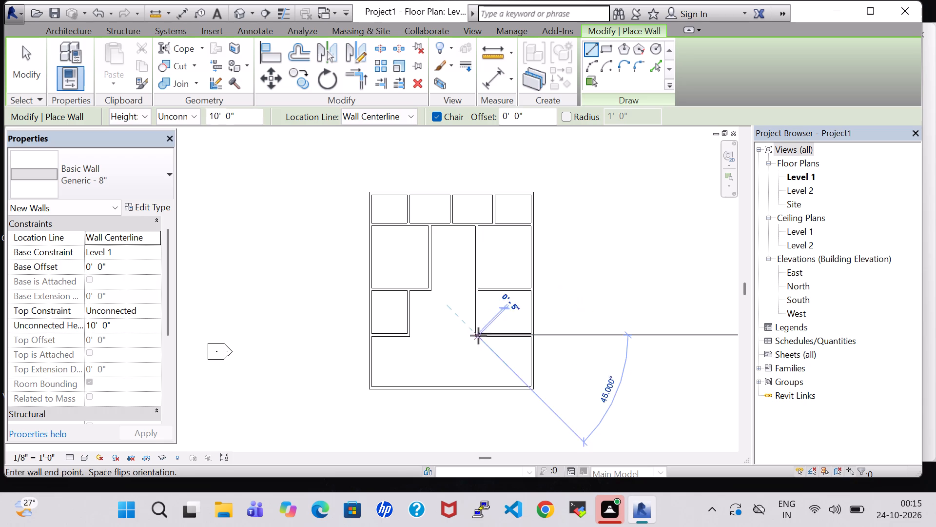
click(477, 387)
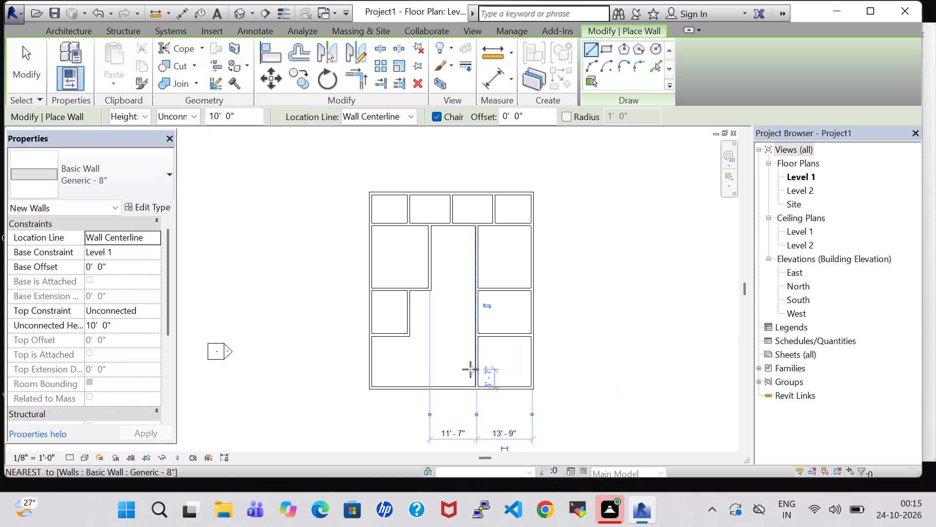
key(Escape)
key(Escape)
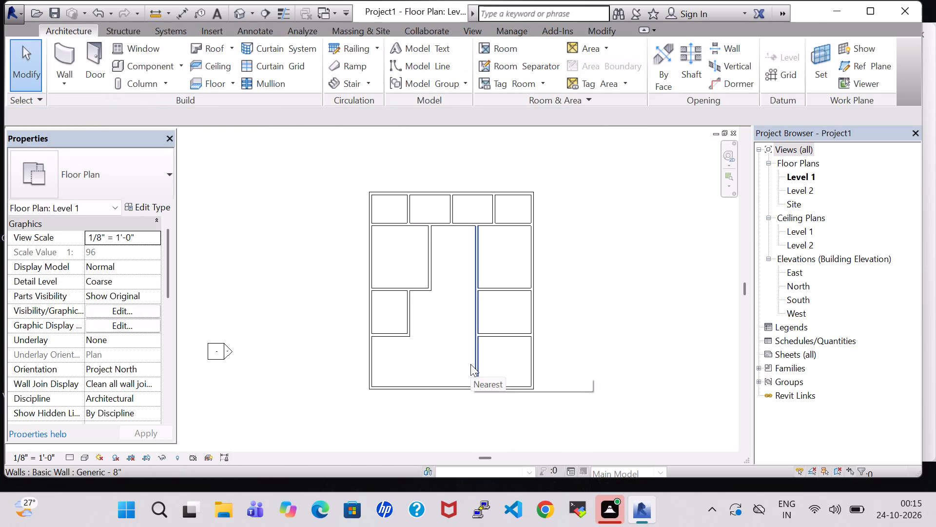
Nudge the horizontal wall along the south side of the four north rooms northward, to about 6'-11" from the north exterior wall.
click(453, 227)
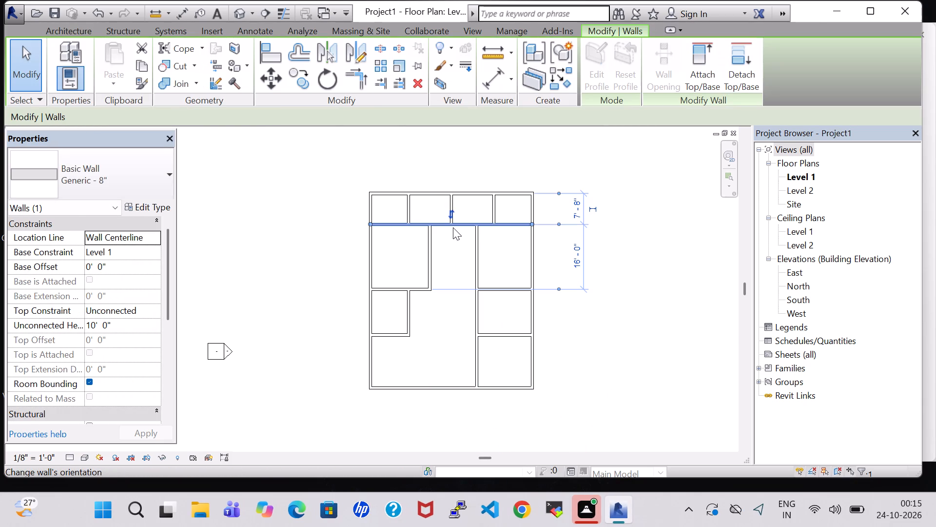
key(Up)
click(623, 233)
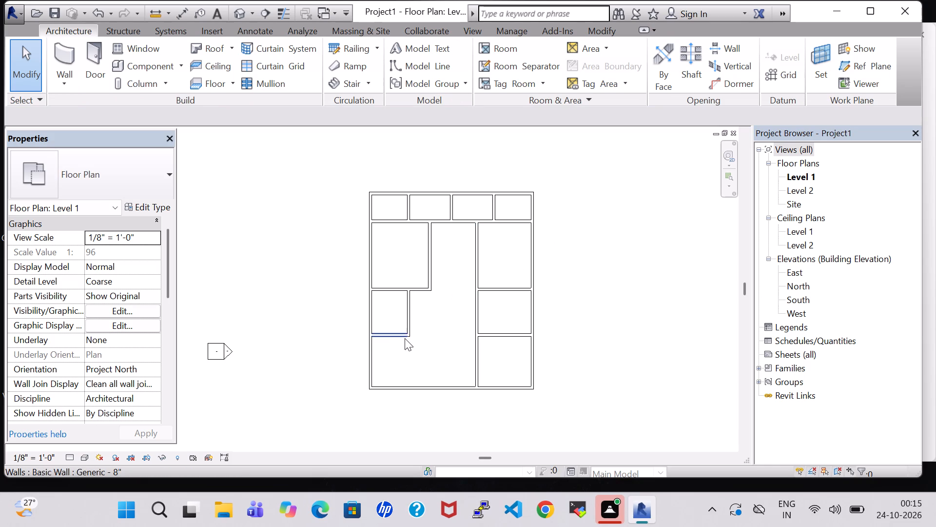
Enclose a south-central room about 11'-7" wide with a north wall and a west wall running down to the south exterior wall.
click(68, 61)
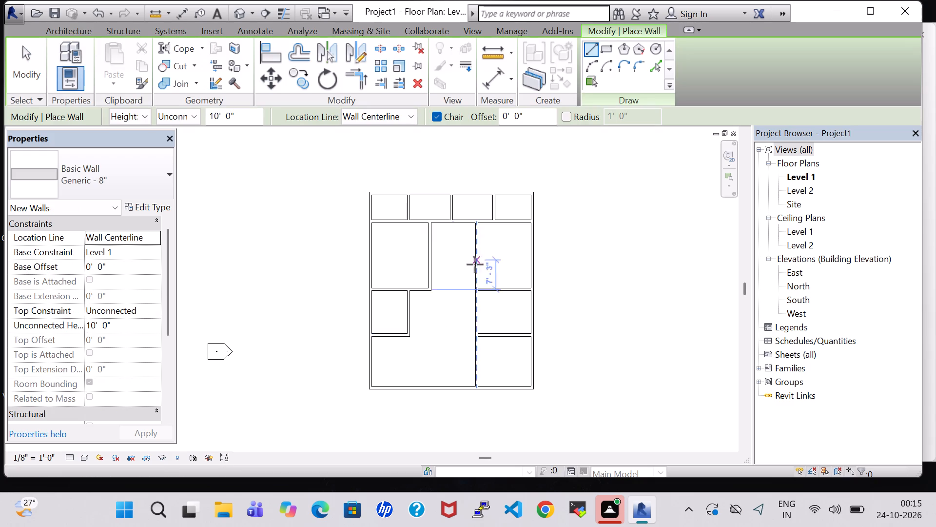
click(431, 336)
click(475, 334)
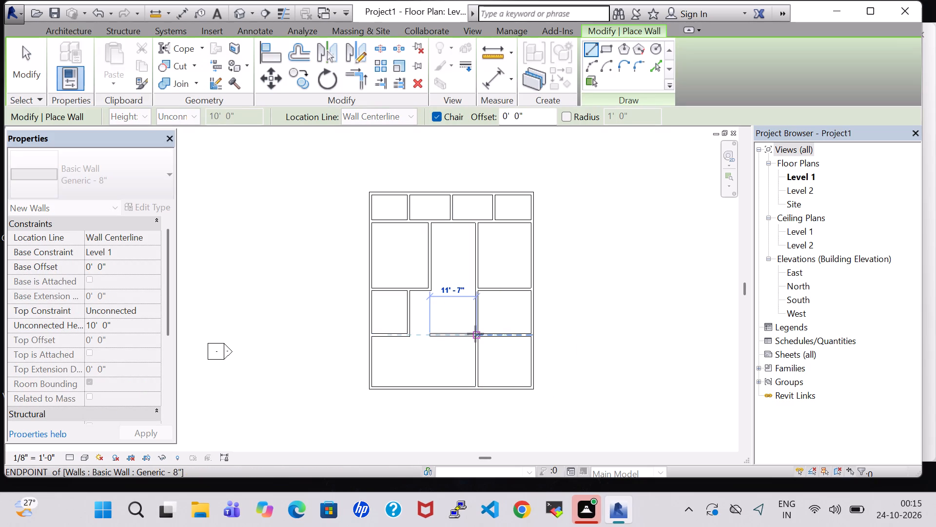
click(432, 331)
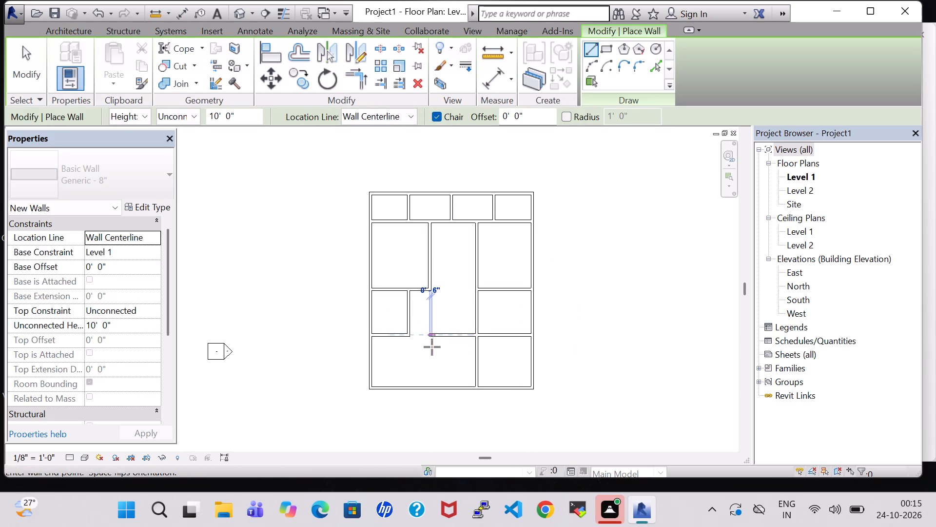
click(432, 393)
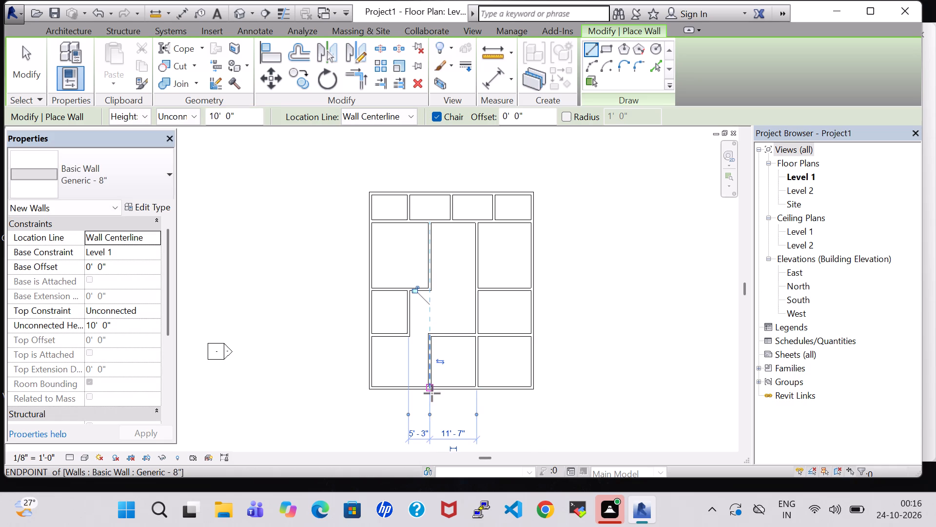
Divide the southeast room with a horizontal wall to the east exterior wall, about 5'-1" from the south exterior wall.
click(478, 367)
click(531, 369)
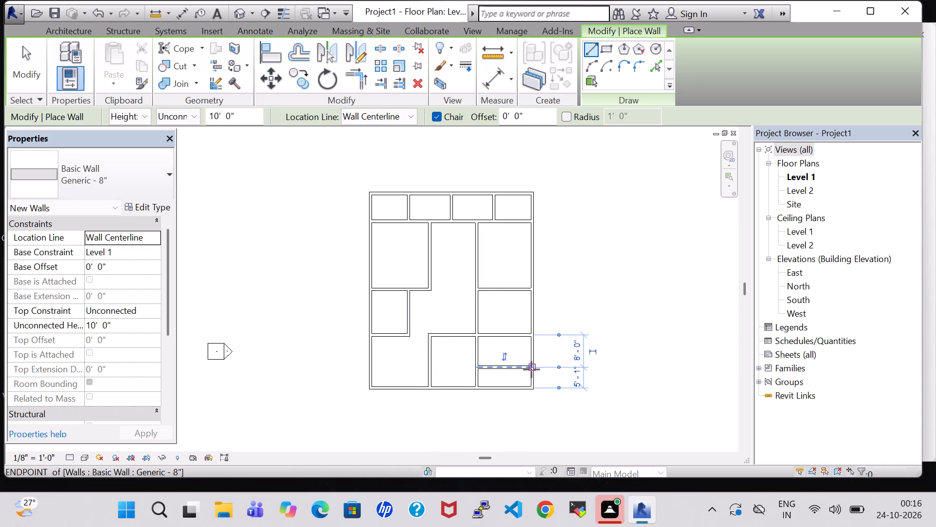
key(Escape)
key(Escape)
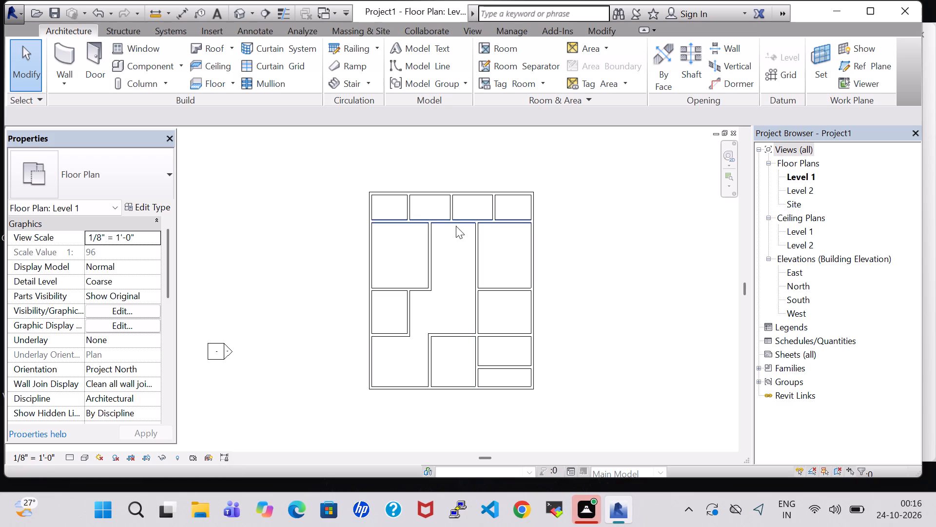
Duplicate the Generic - 8" wall type as INNER 6" from the westernmost partition between the north rooms.
click(415, 203)
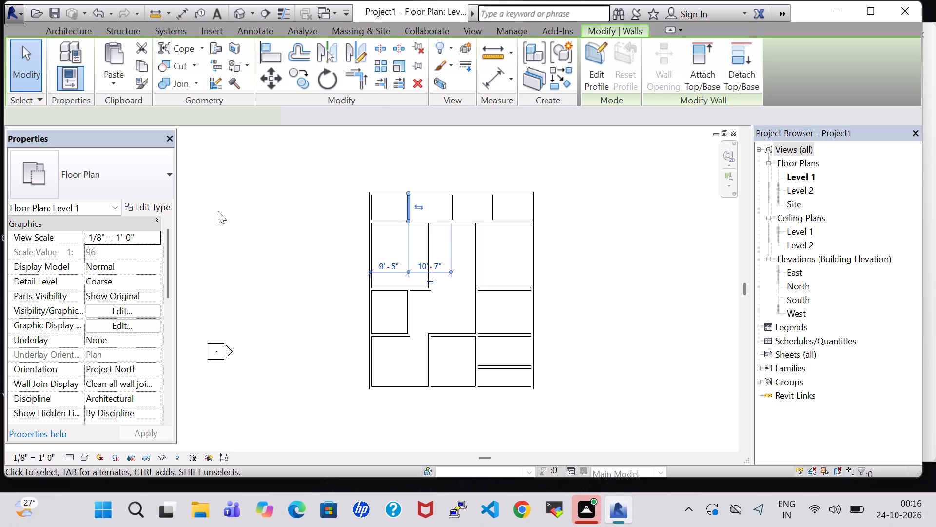
click(127, 208)
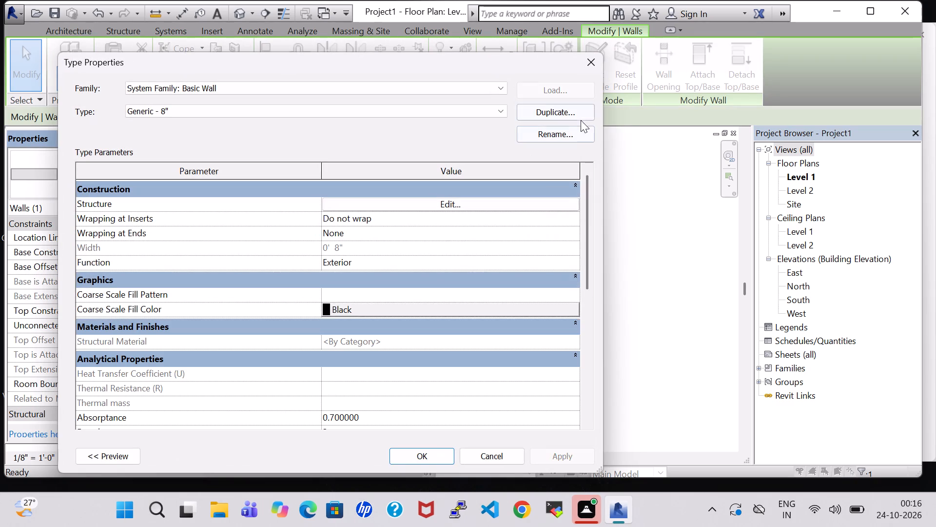
click(565, 116)
click(322, 255)
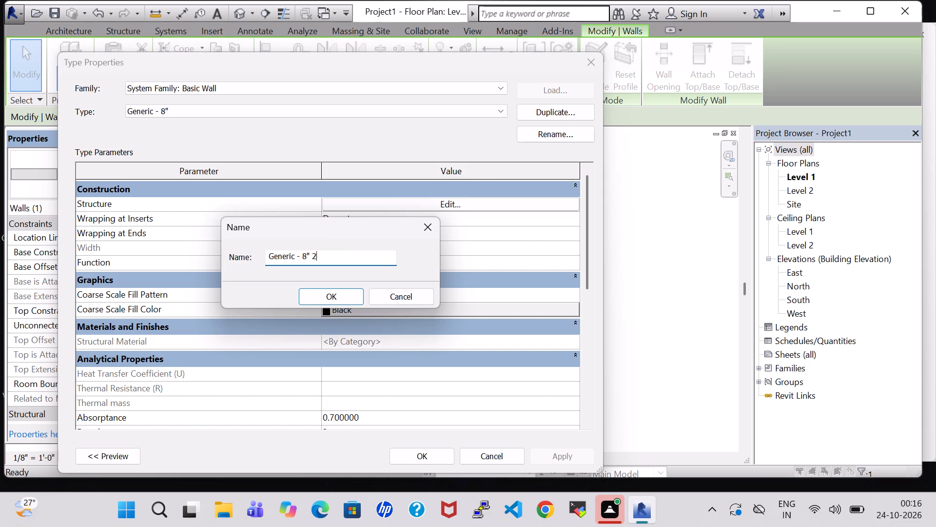
key(BackSpace)
key(BackSpace)
key(BackSpace)
key(BackSpace)
key(BackSpace)
key(BackSpace)
key(BackSpace)
key(BackSpace)
key(BackSpace)
key(BackSpace)
key(BackSpace)
key(BackSpace)
key(BackSpace)
key(BackSpace)
key(BackSpace)
key(BackSpace)
key(BackSpace)
key(BackSpace)
key(BackSpace)
key(BackSpace)
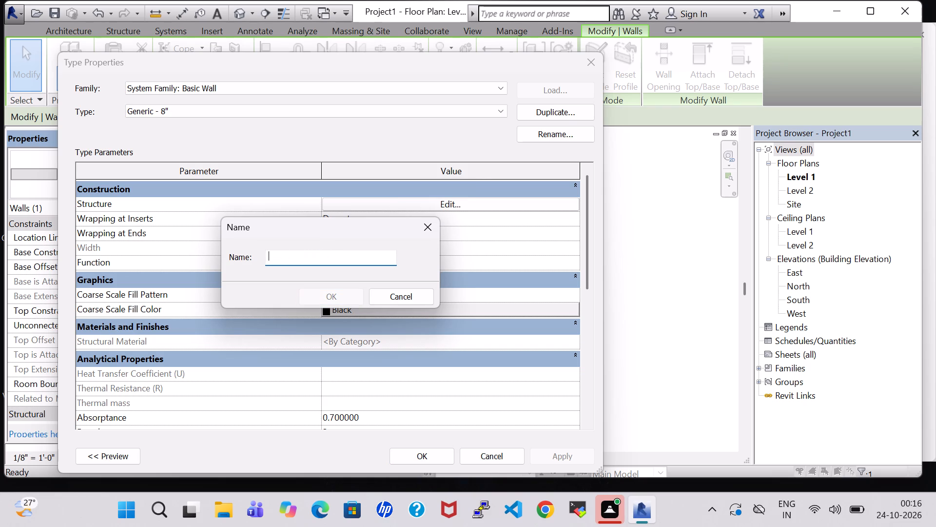
text(INNER 6)
key(shift+quotedbl)
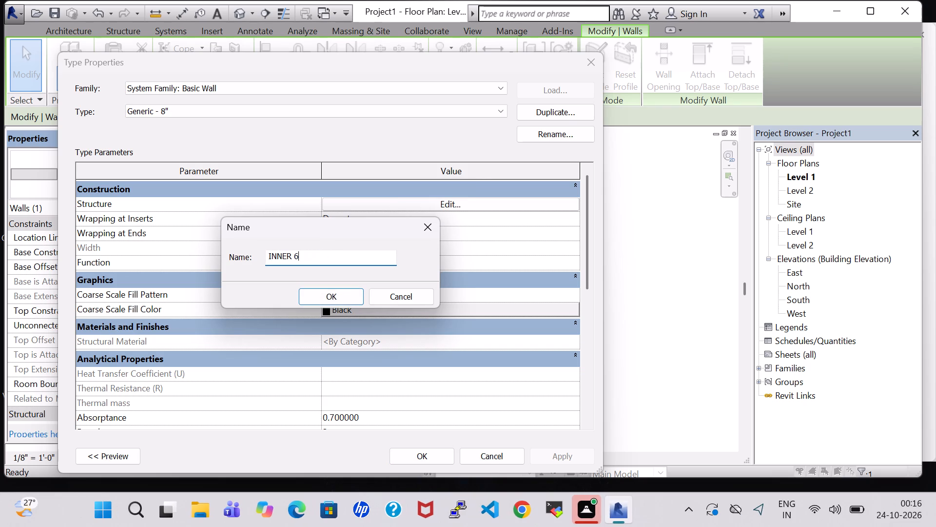
scroll(322, 255, up, 1)
click(338, 289)
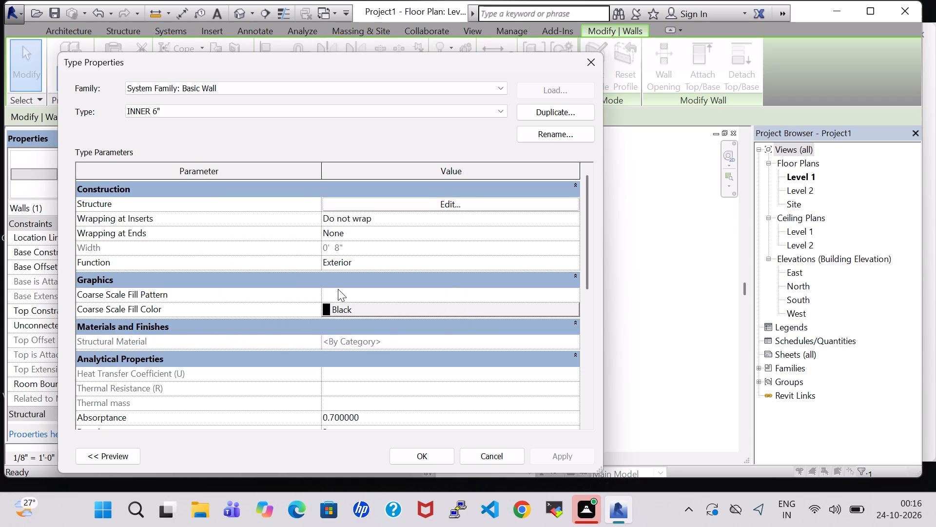
Set the structure layer thickness of the INNER 6" wall type to 6" and apply it to the selected partition.
click(438, 208)
click(351, 202)
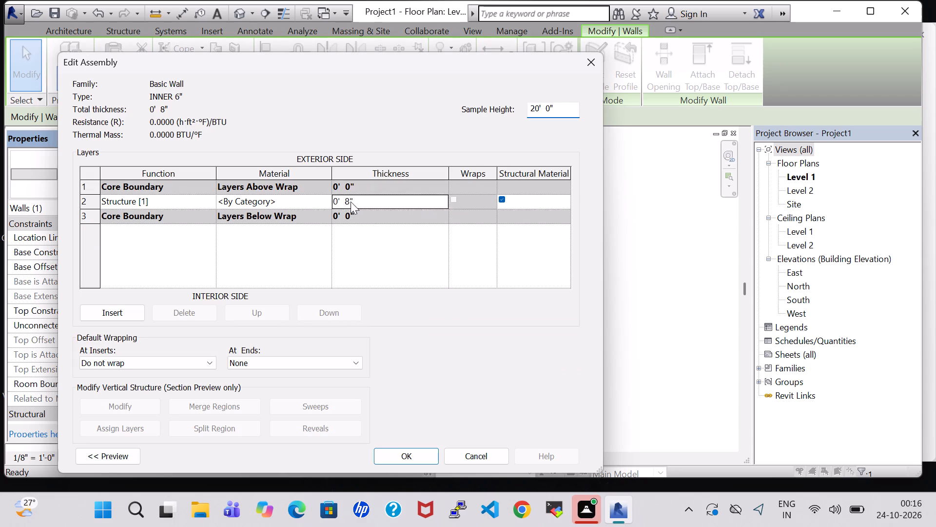
key(BackSpace)
key(6)
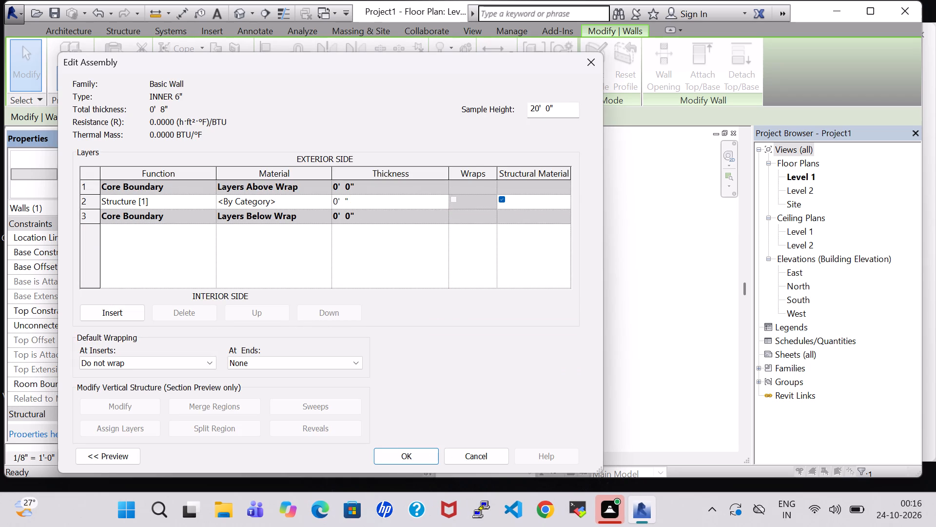
click(400, 455)
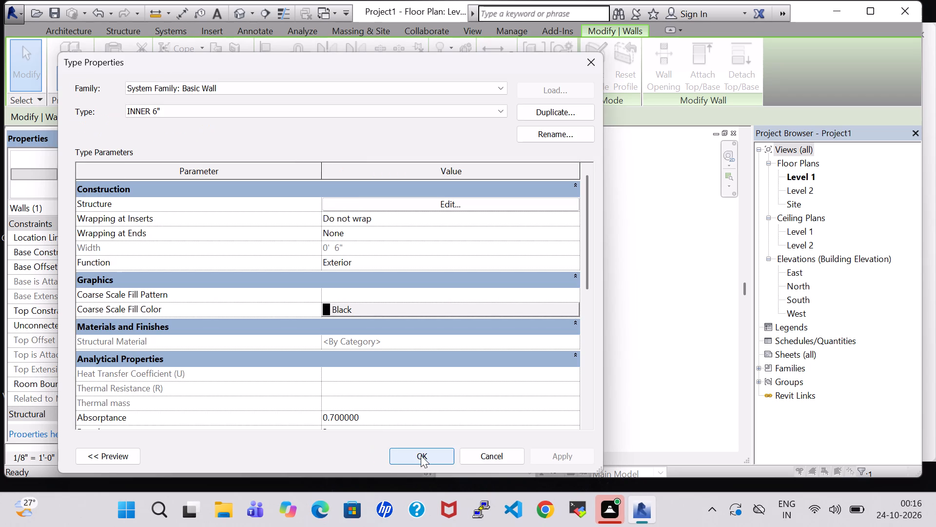
click(421, 455)
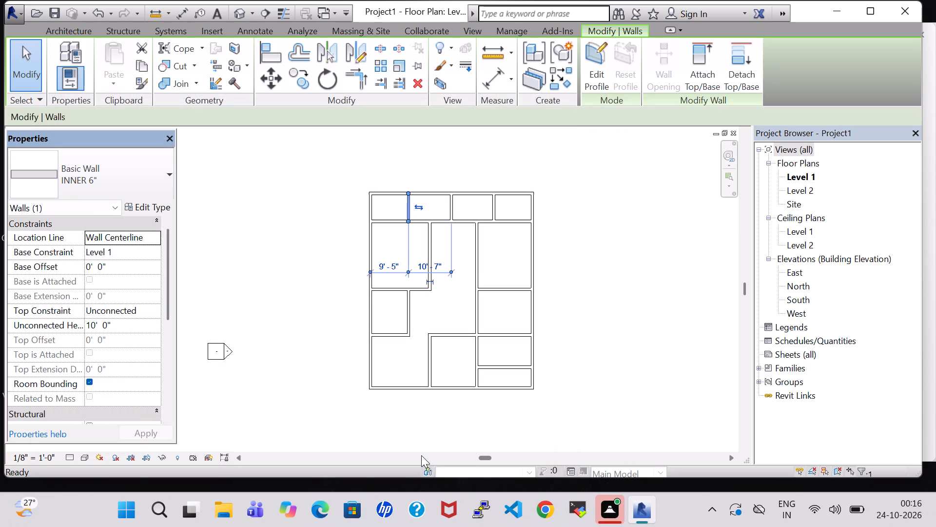
click(303, 299)
Change the middle partition between the north rooms to the INNER 6" wall type.
click(455, 209)
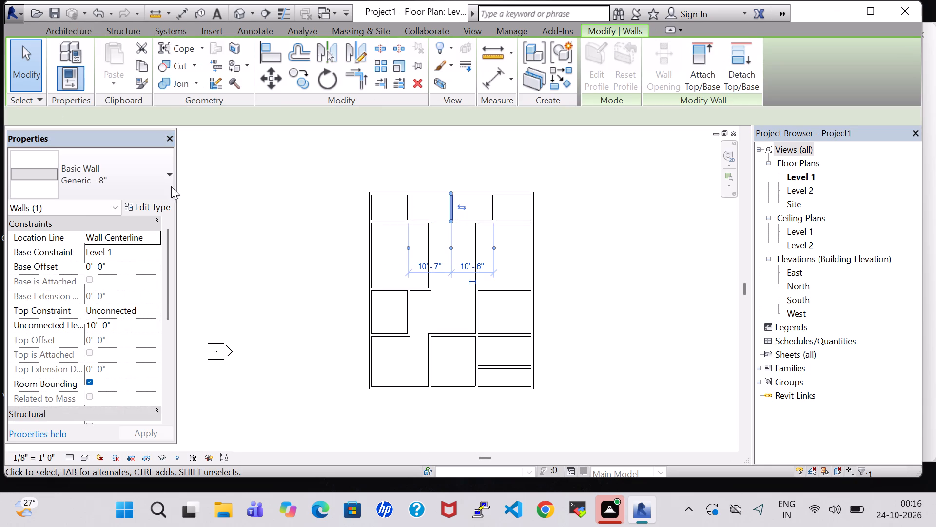
click(169, 185)
click(127, 511)
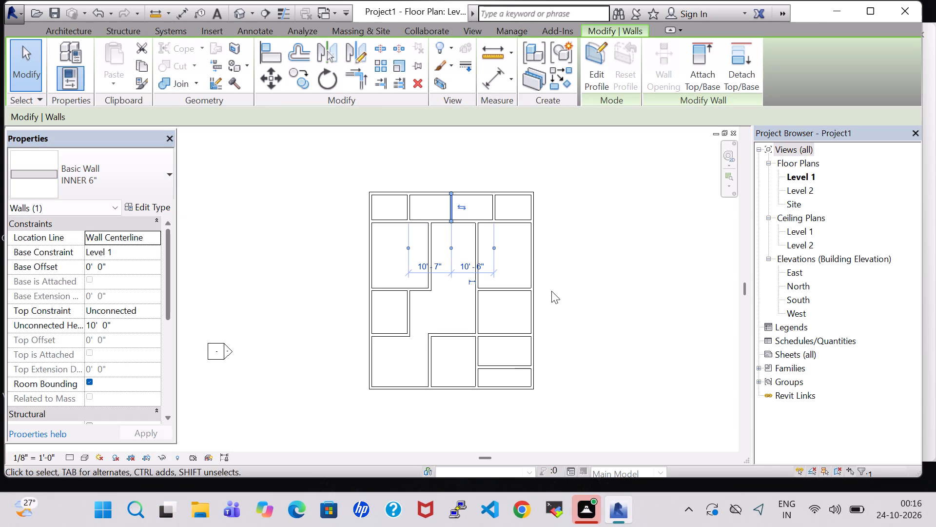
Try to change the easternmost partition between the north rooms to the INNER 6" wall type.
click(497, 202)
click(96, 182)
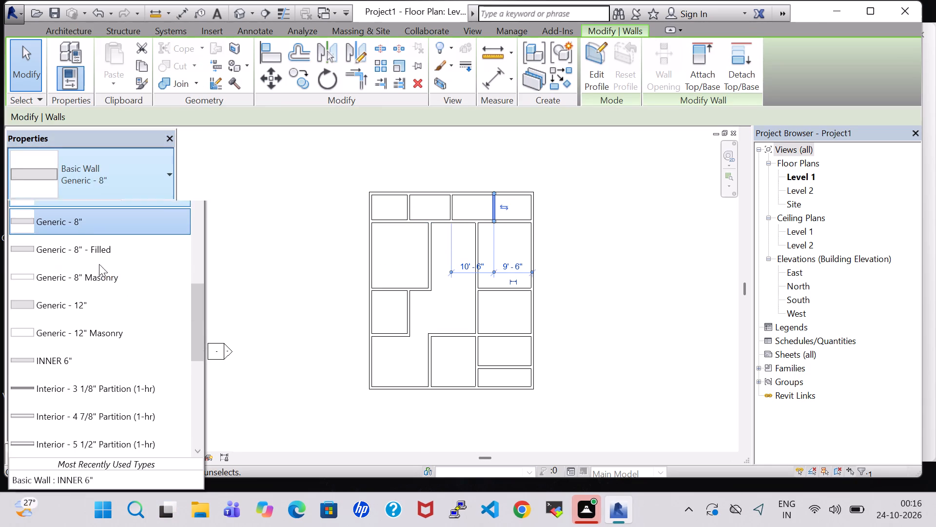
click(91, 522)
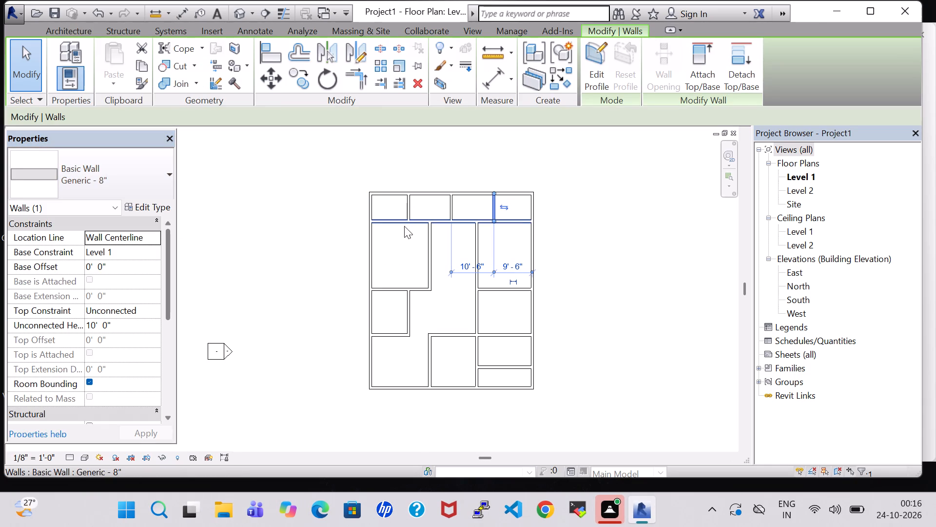
Change the wall south of the north rooms, the first west room's east wall and the long east-side partition to INNER 6".
click(395, 223)
click(138, 181)
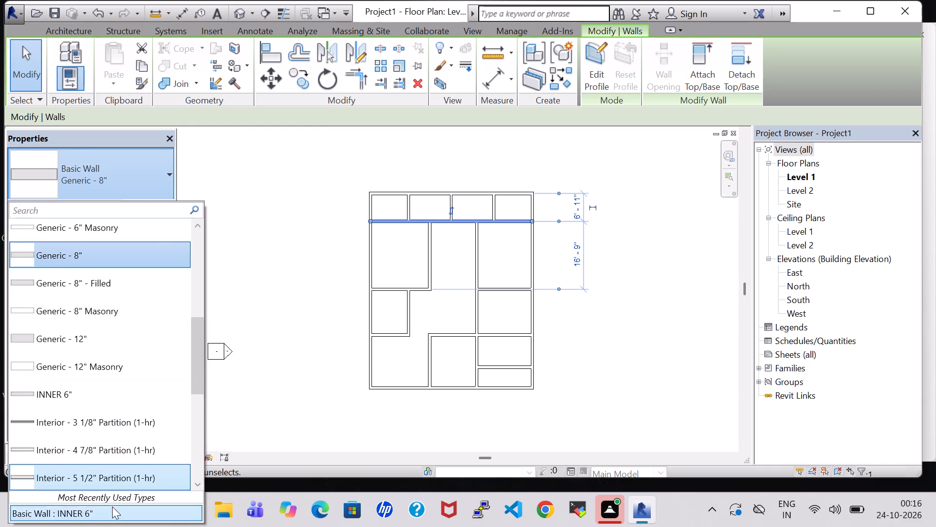
click(112, 507)
click(425, 254)
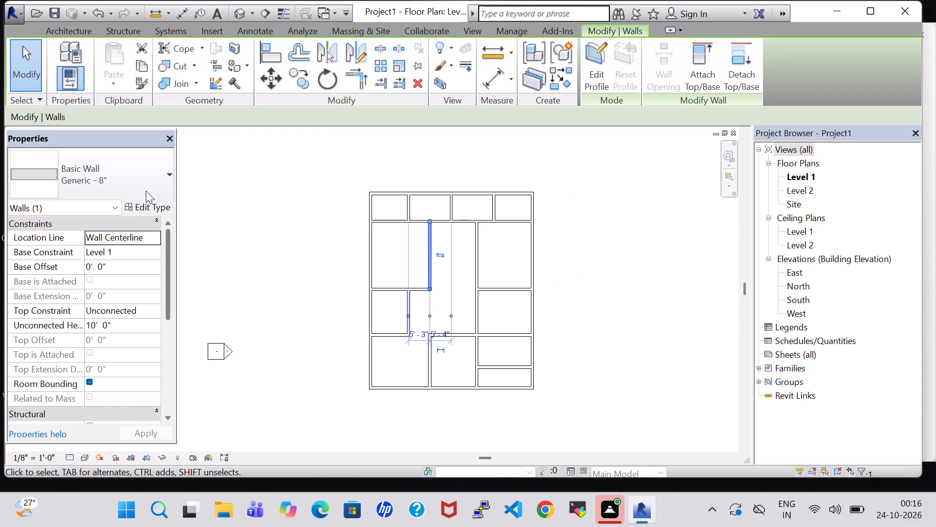
click(135, 188)
click(100, 514)
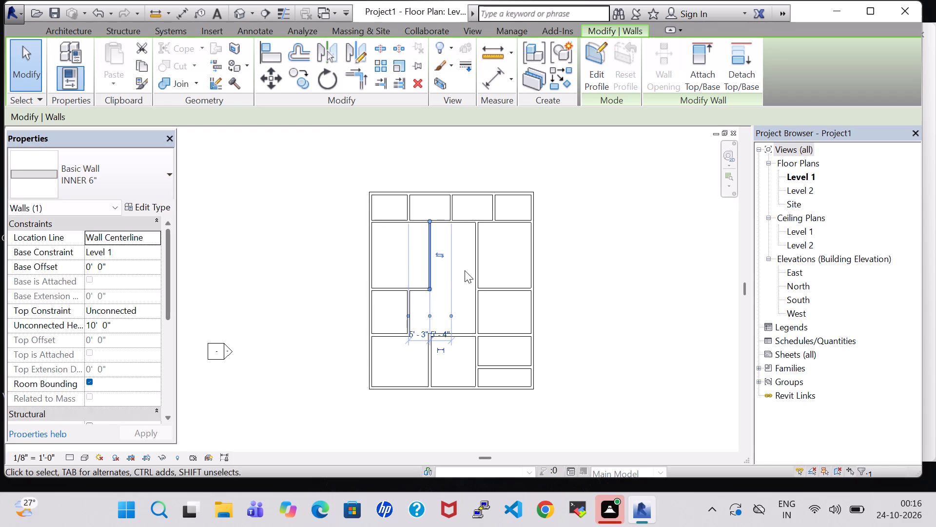
click(474, 260)
click(53, 166)
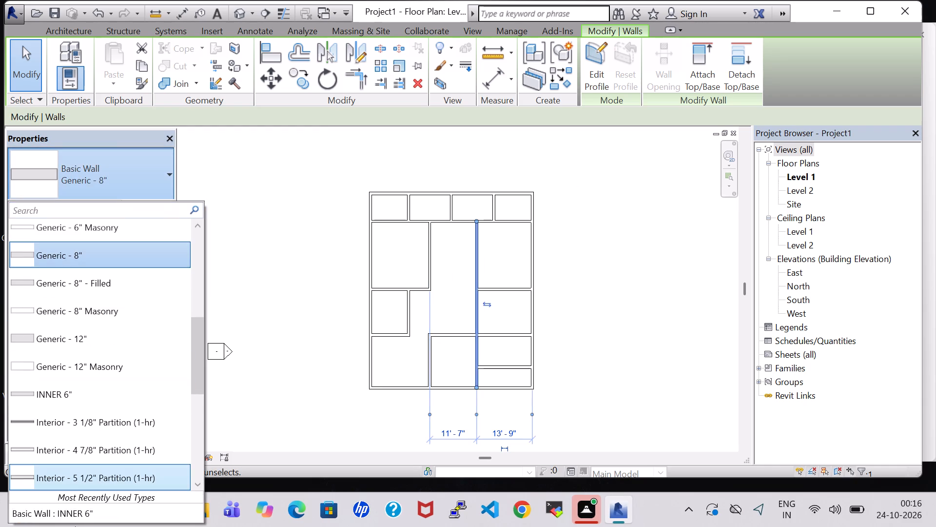
click(73, 517)
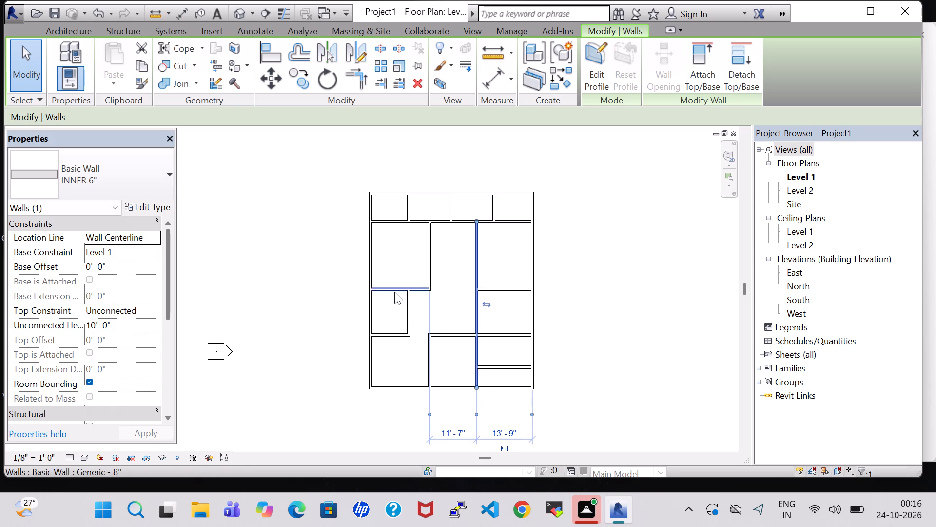
Change the first west room's south wall and the second west room's east and south walls to INNER 6".
click(394, 291)
click(102, 168)
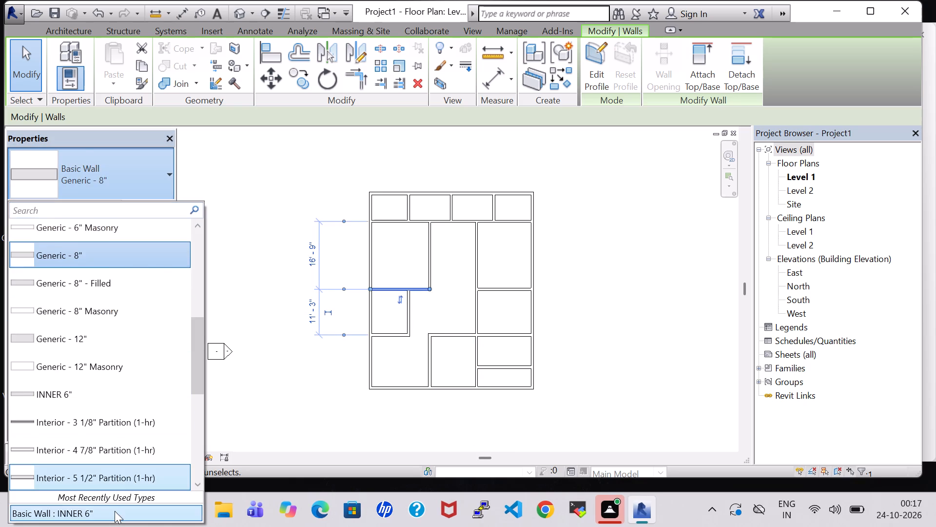
click(115, 511)
click(408, 321)
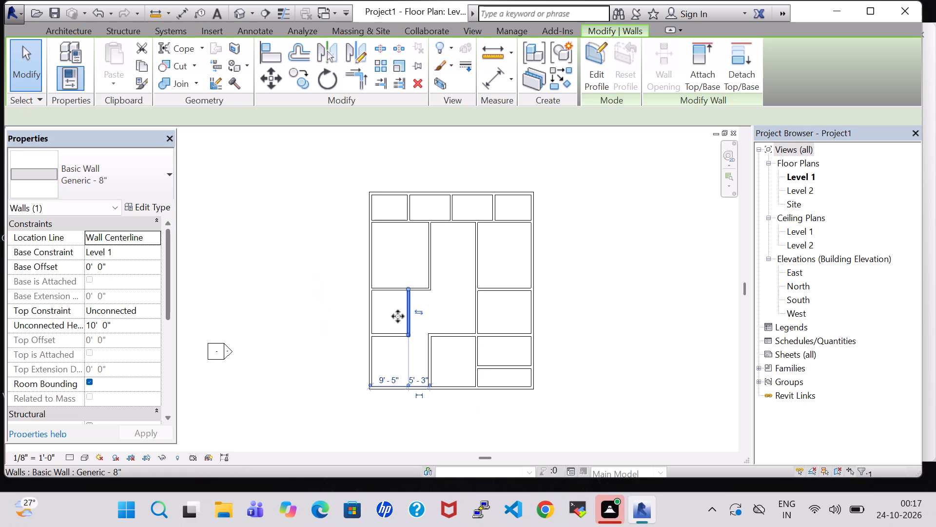
click(103, 160)
click(116, 513)
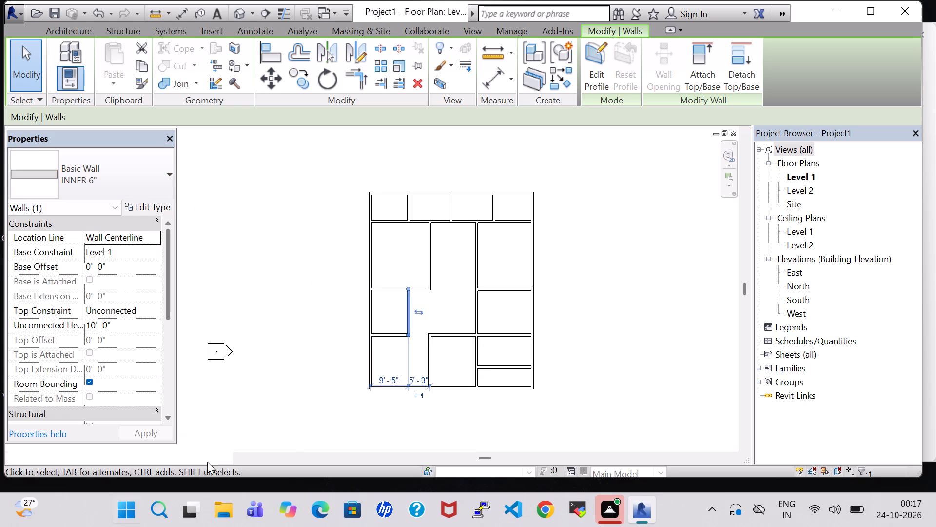
click(399, 329)
click(146, 190)
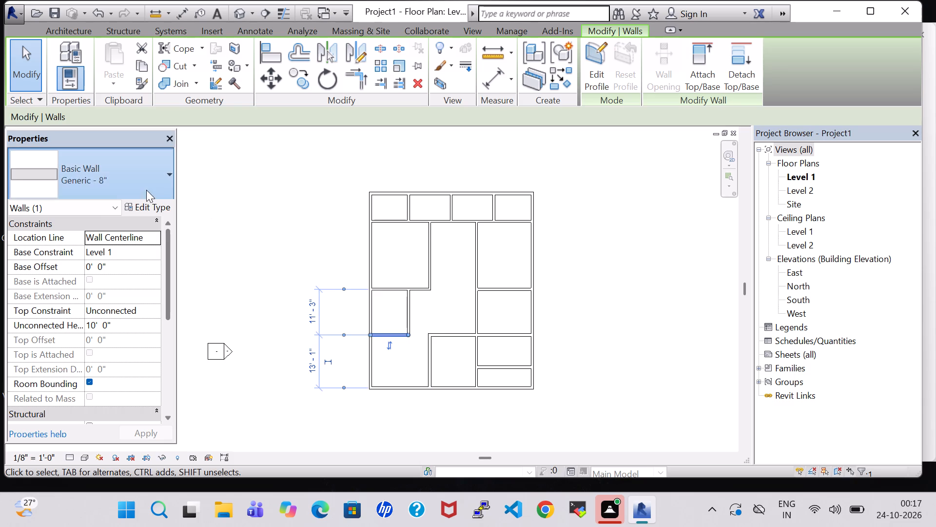
click(120, 509)
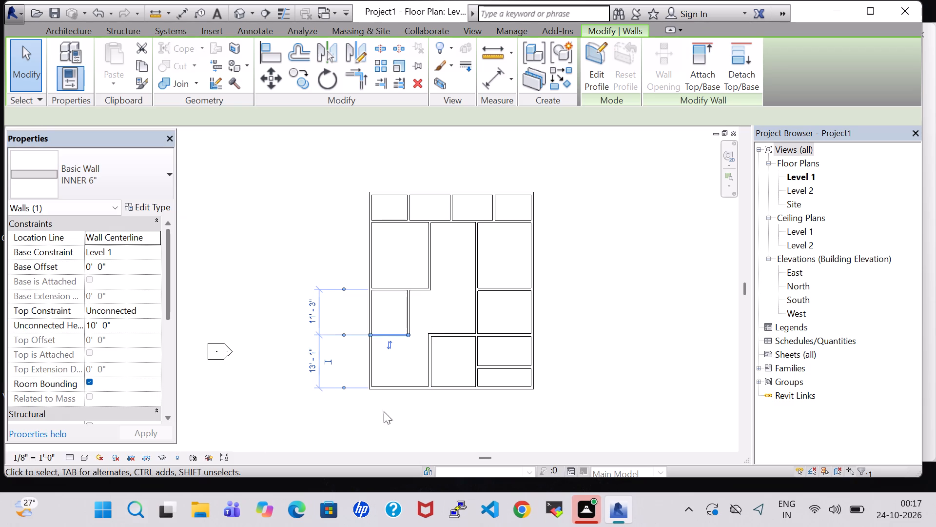
Change the cross wall separating the first and second rooms on the east side to the INNER 6" wall type.
click(488, 291)
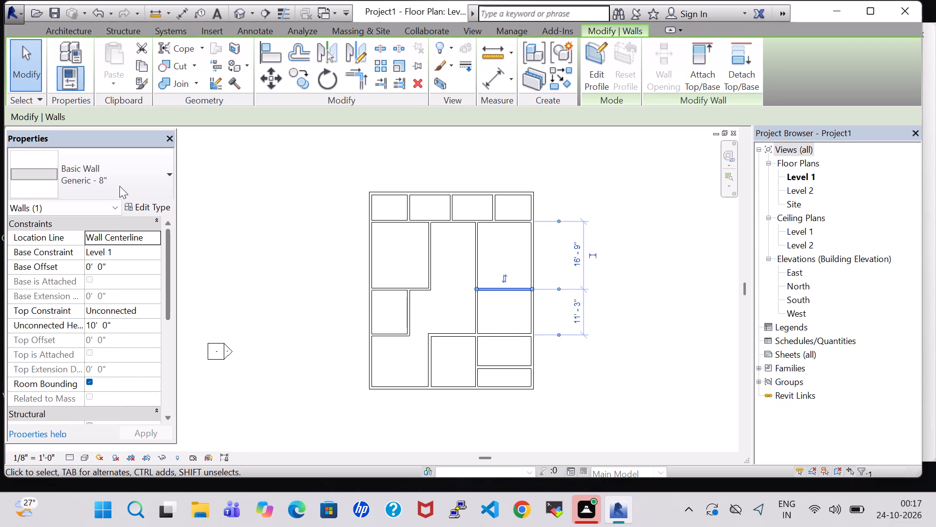
click(119, 186)
click(94, 508)
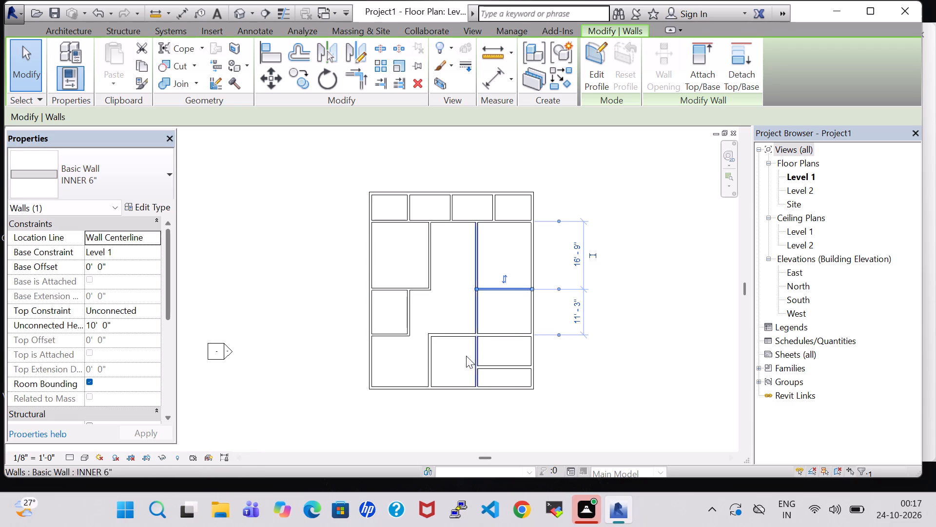
Change the north and west walls of the middle room on the south side to INNER 6".
click(452, 339)
click(122, 177)
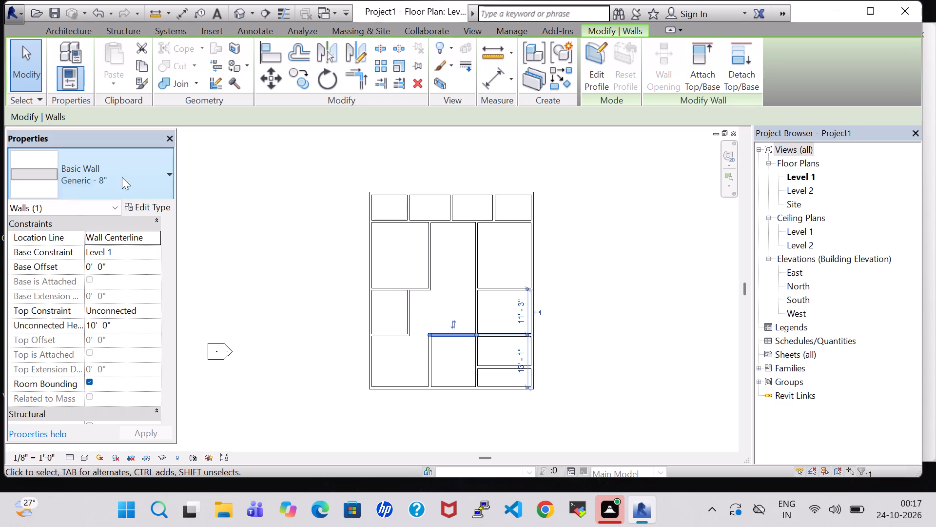
click(127, 507)
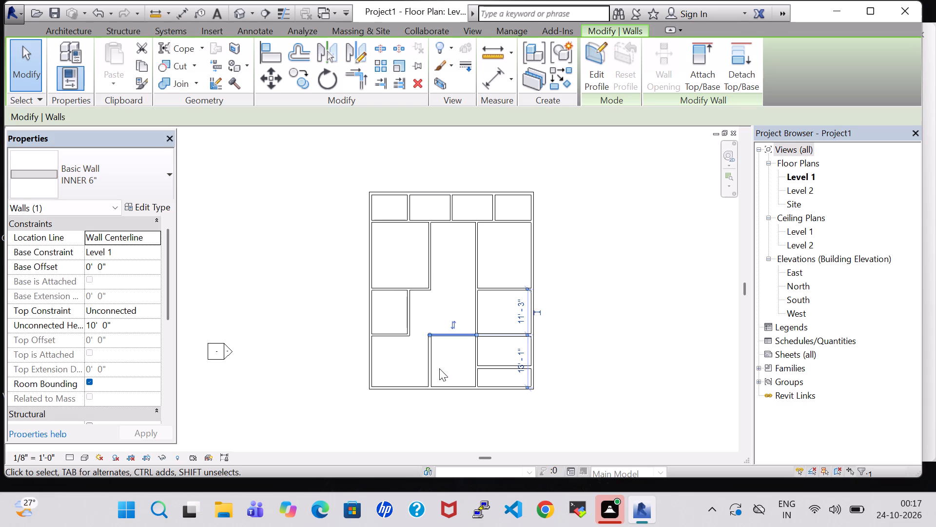
click(430, 364)
click(126, 175)
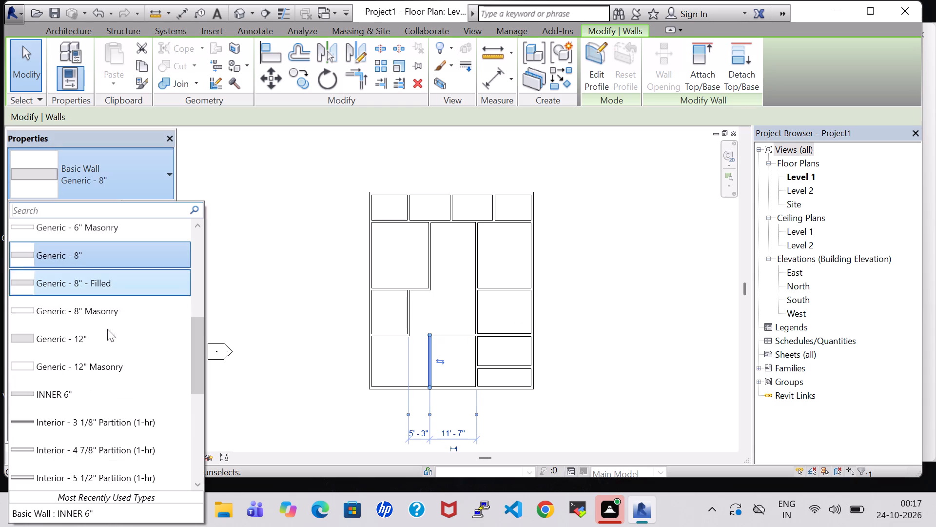
click(89, 514)
Change the two remaining east-side cross walls, bounding the third room from the north, to the INNER 6" wall type.
click(510, 338)
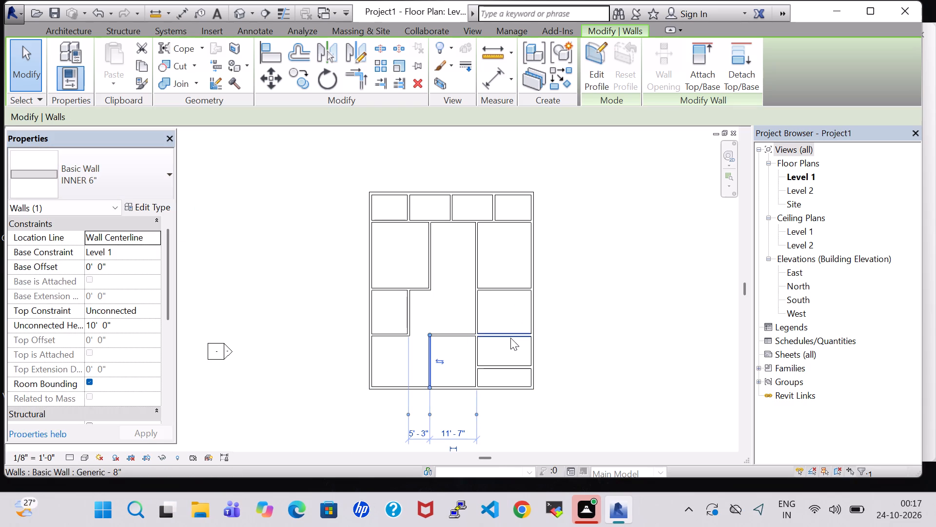
click(92, 193)
click(113, 513)
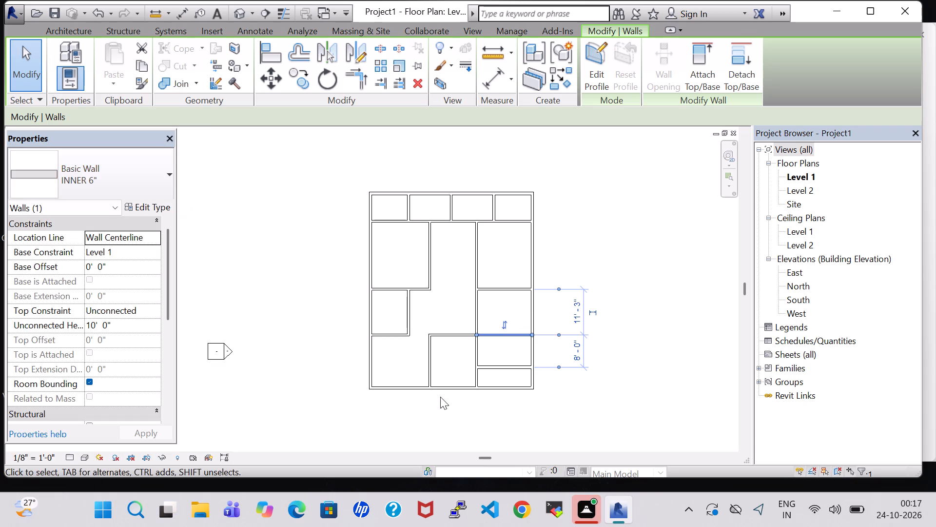
click(511, 366)
click(84, 187)
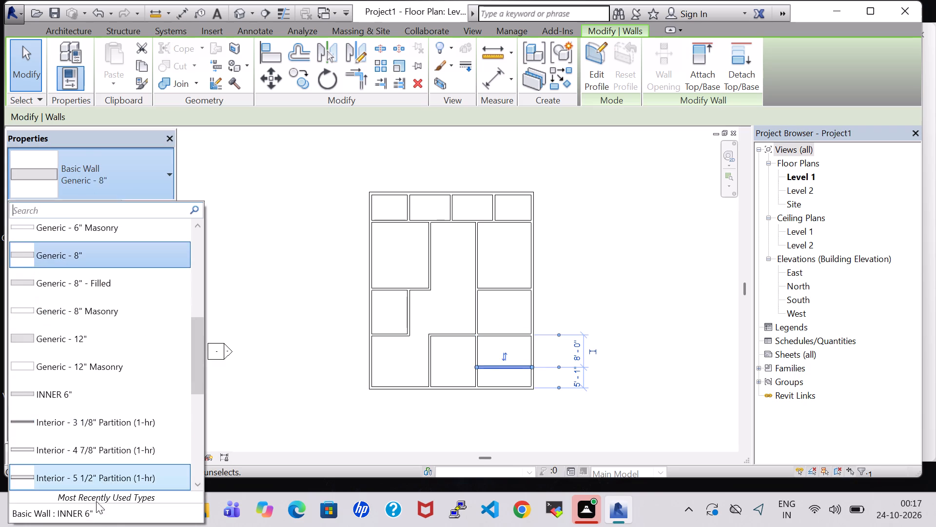
click(97, 515)
click(634, 293)
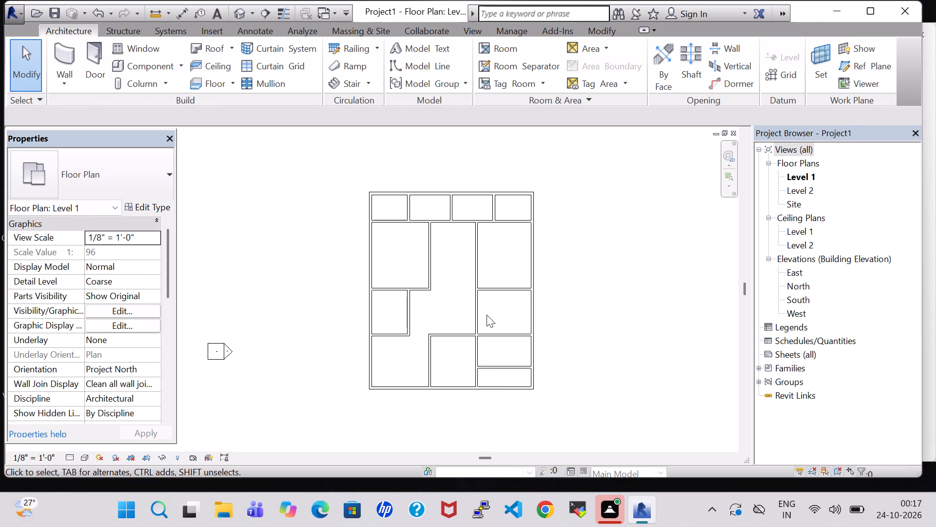
Place a Single-Flush 30" x 80" door in the northwest room's south wall, hinged west, opening inward, about 1'-11" from the west exterior wall.
scroll(409, 295, up, 1)
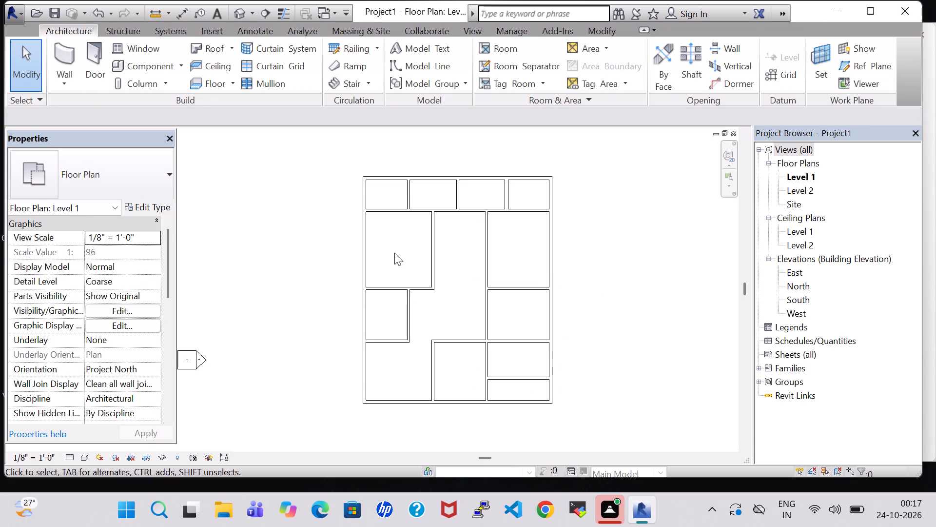
scroll(393, 250, up, 1)
middle_drag(393, 250, 420, 313)
click(85, 63)
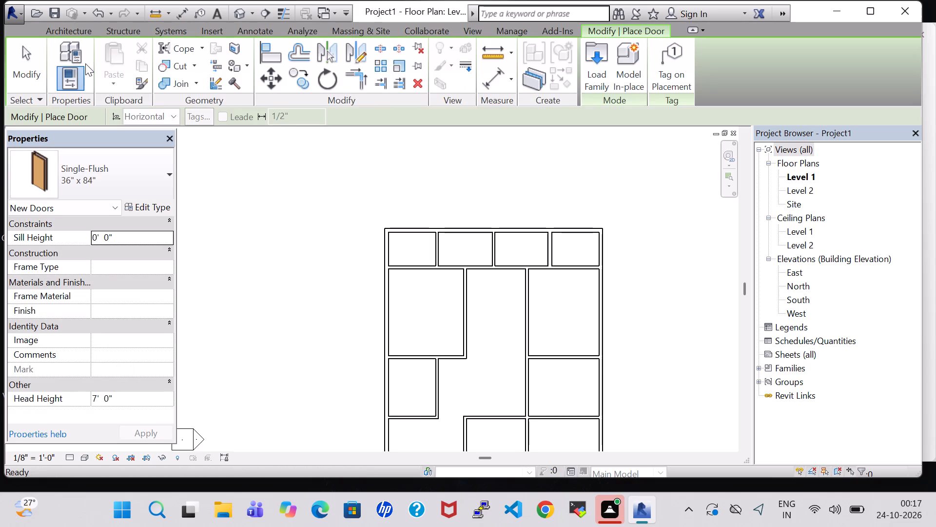
click(135, 176)
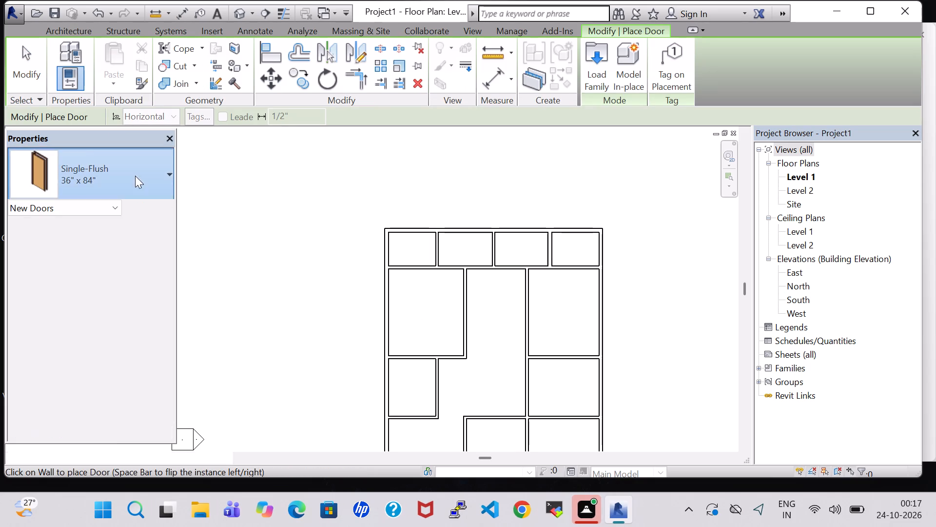
scroll(146, 243, up, 3)
click(140, 231)
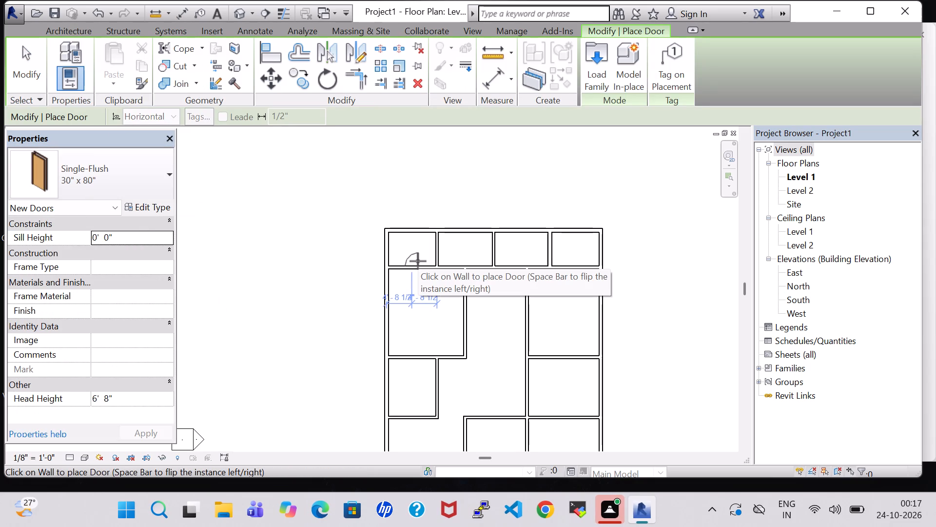
key(space)
scroll(418, 261, up, 6)
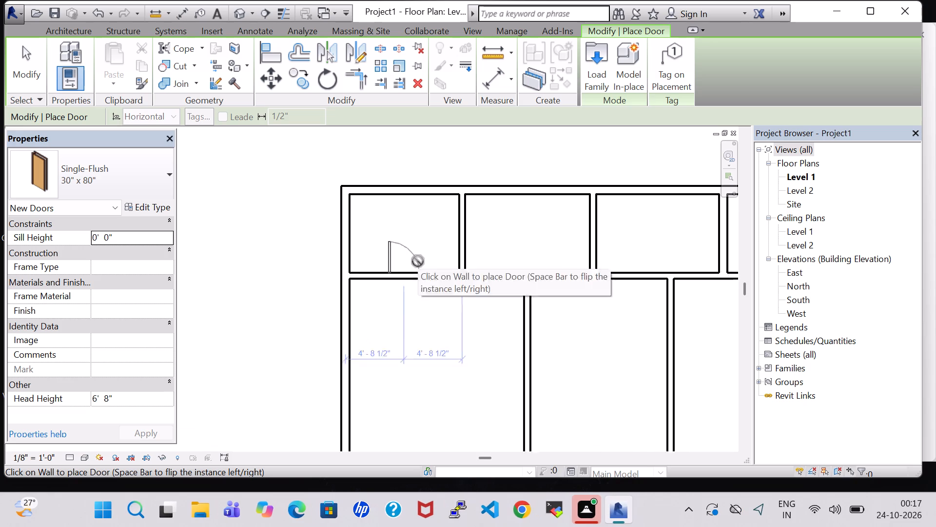
scroll(418, 261, up, 1)
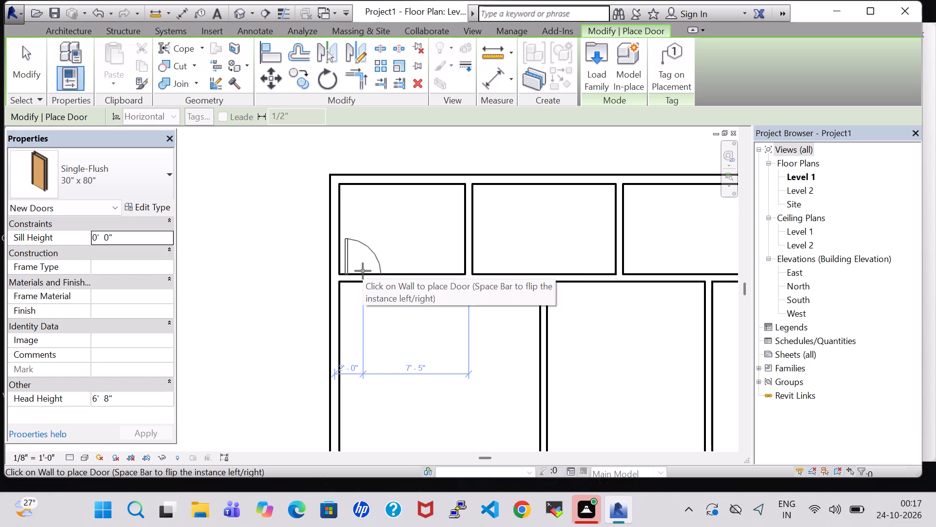
click(362, 272)
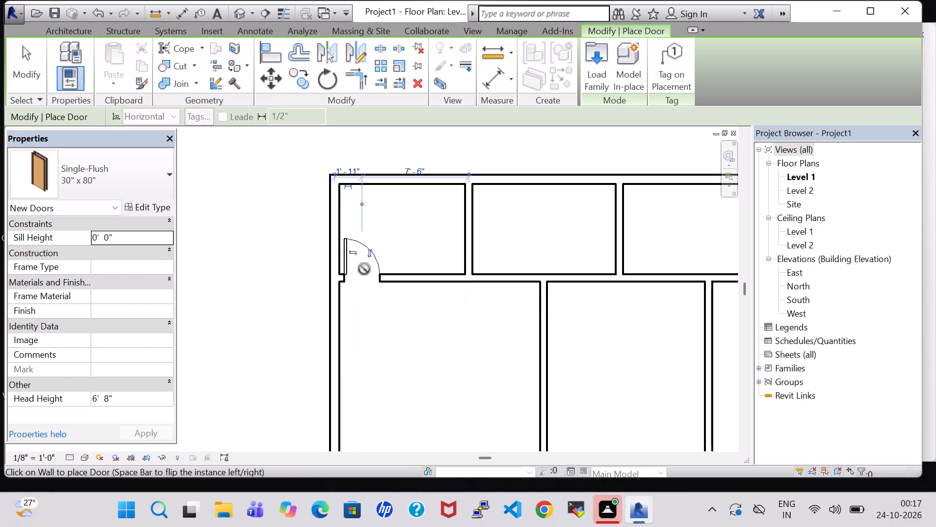
key(Escape)
key(Escape)
Split the wall south of the north rooms where it meets the west and east walls of the central hall.
scroll(377, 242, down, 1)
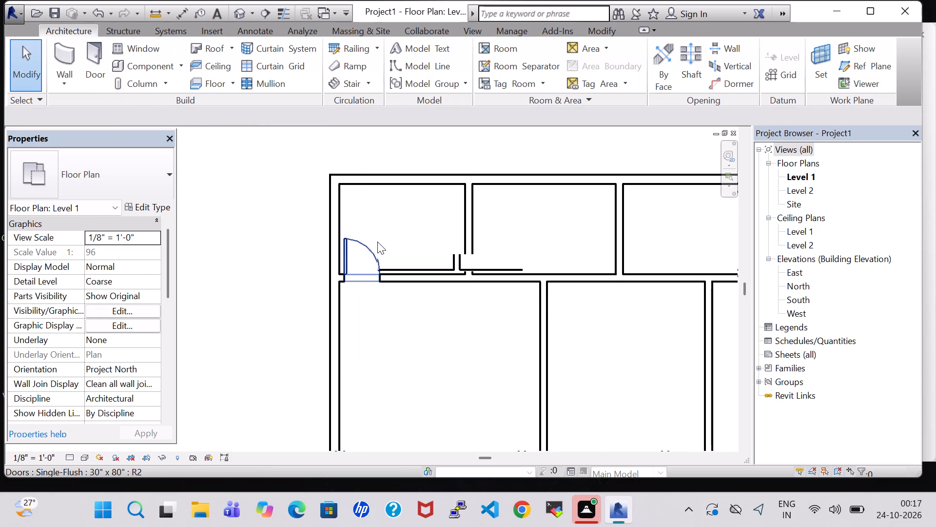
scroll(377, 242, down, 1)
middle_drag(377, 242, 338, 255)
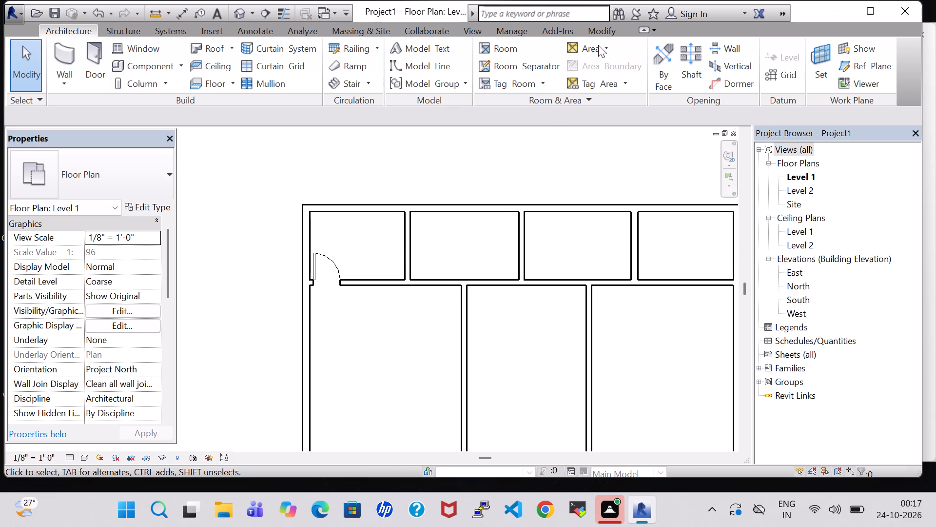
click(601, 31)
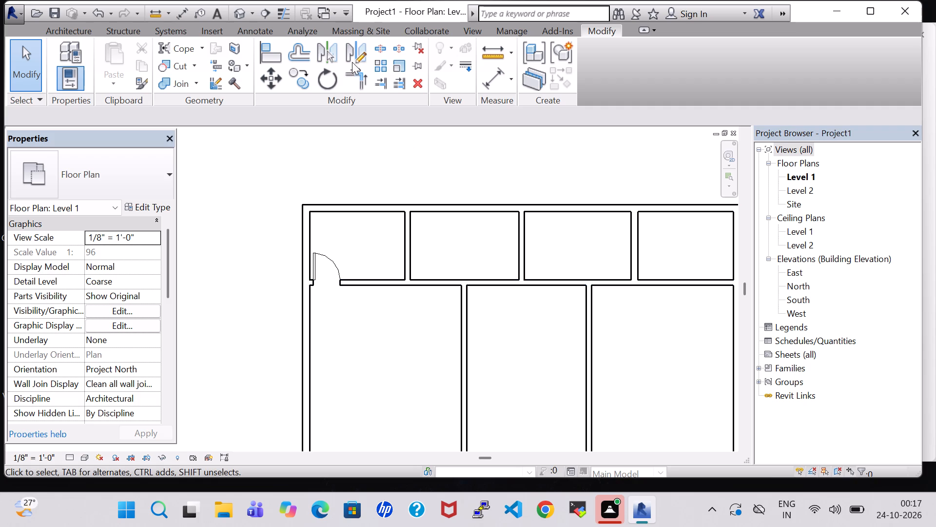
click(383, 49)
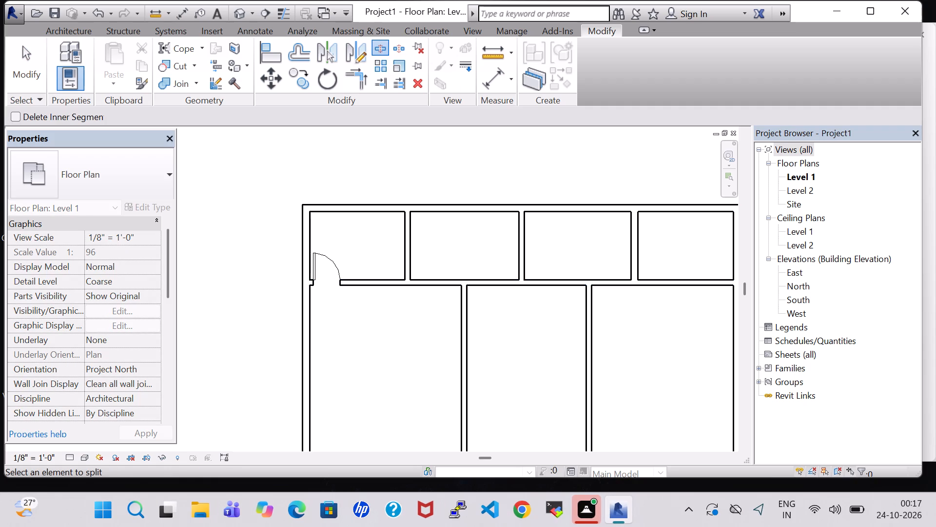
click(461, 277)
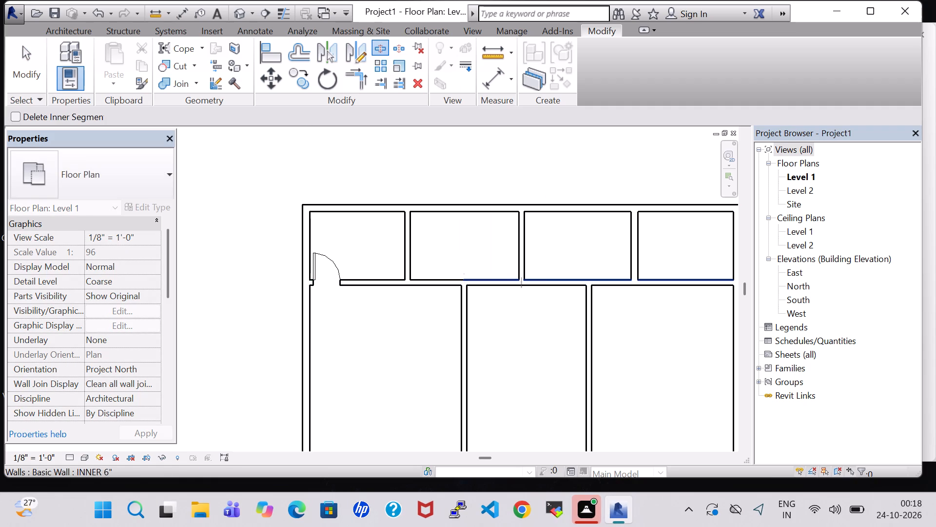
click(594, 276)
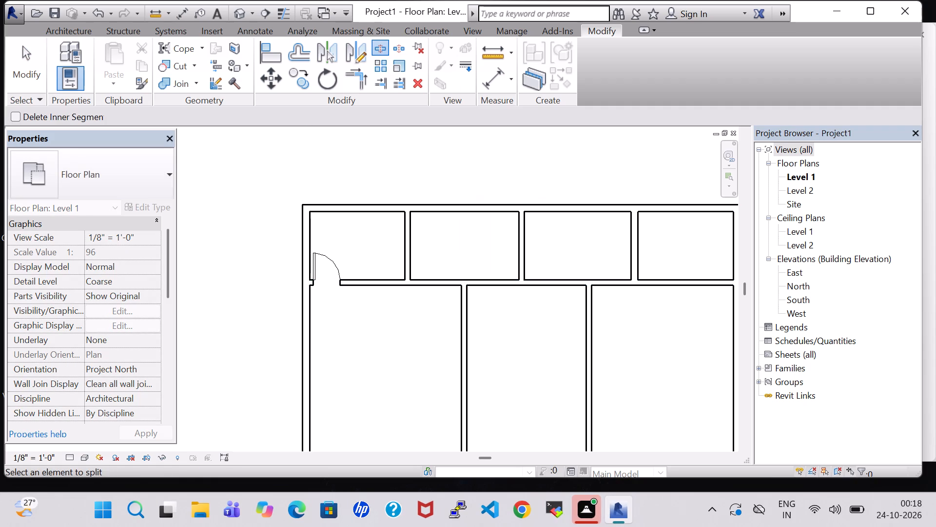
key(Escape)
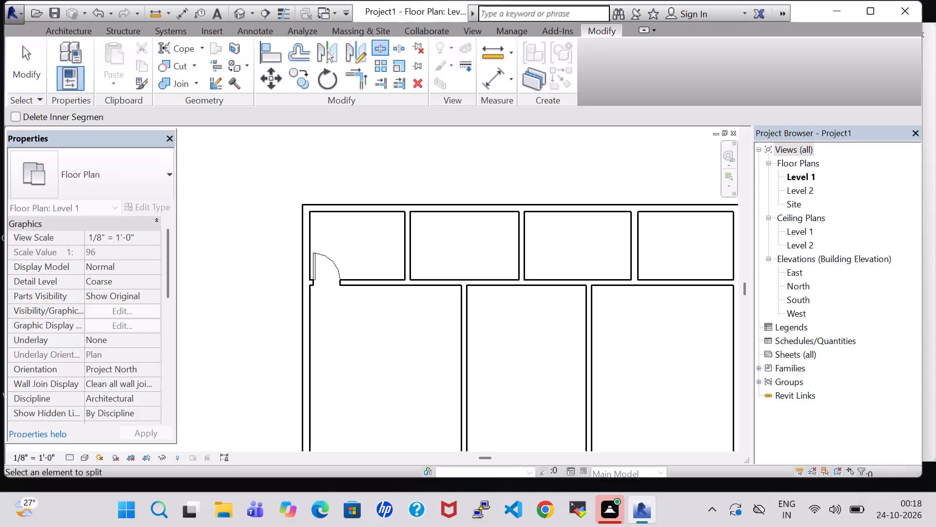
key(Escape)
Delete the wall segment across the north end of the central hall and the middle partition between the north rooms.
click(495, 284)
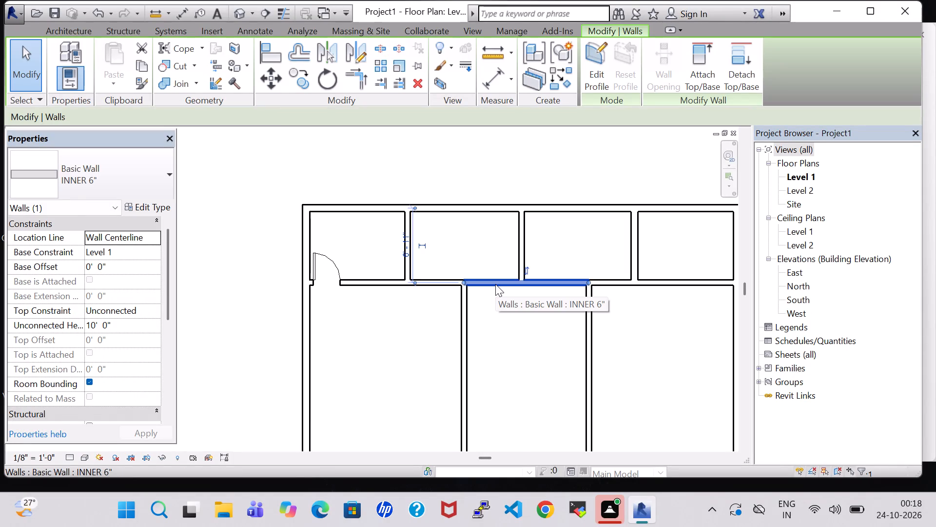
key(Delete)
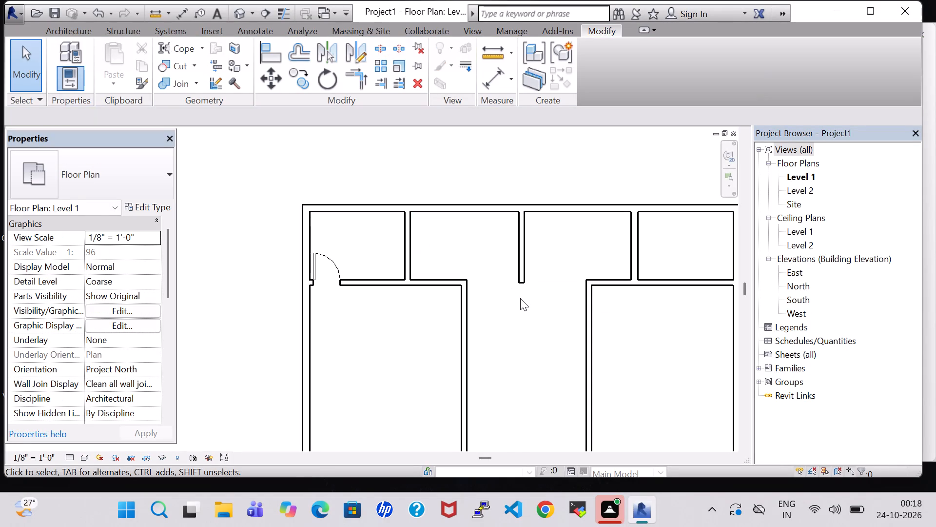
click(521, 256)
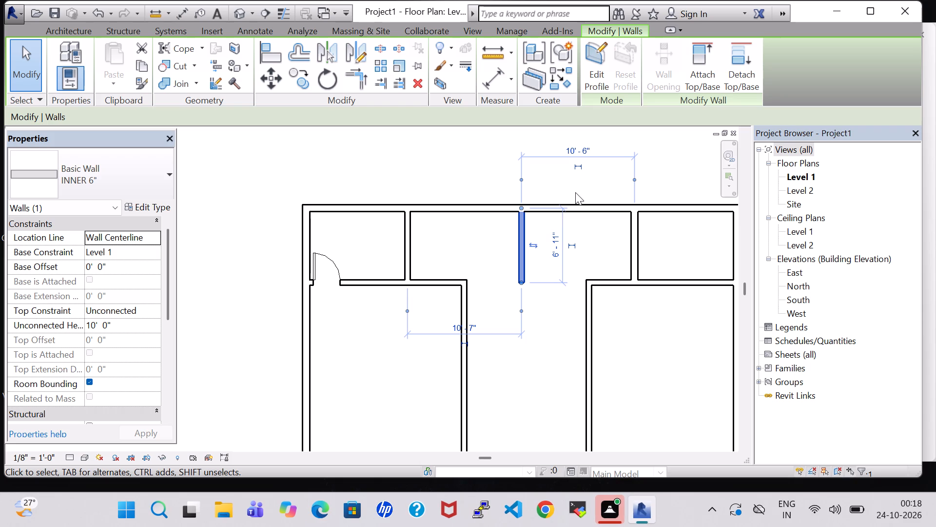
key(Delete)
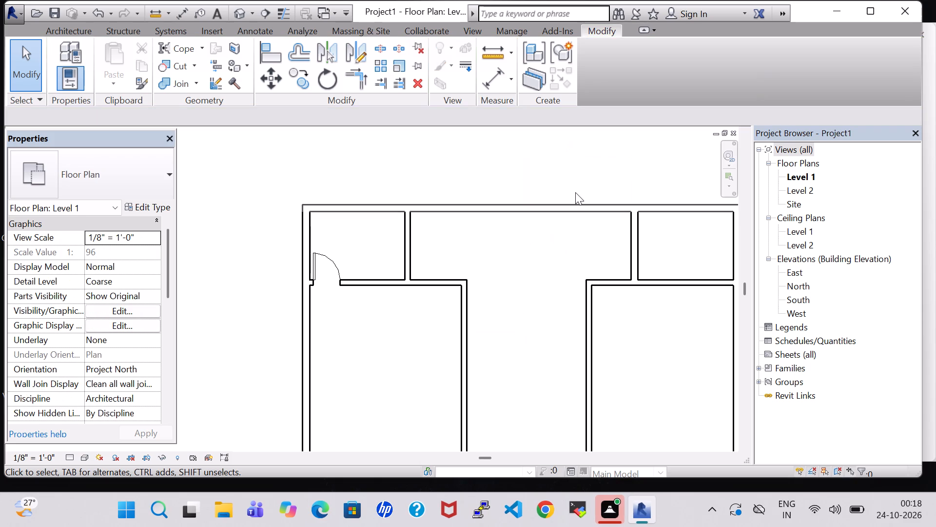
Place a Single-Flush 34" x 84" door in the north exterior wall, opening into the hall, about 11'-3" from the northwest room's east wall.
click(85, 32)
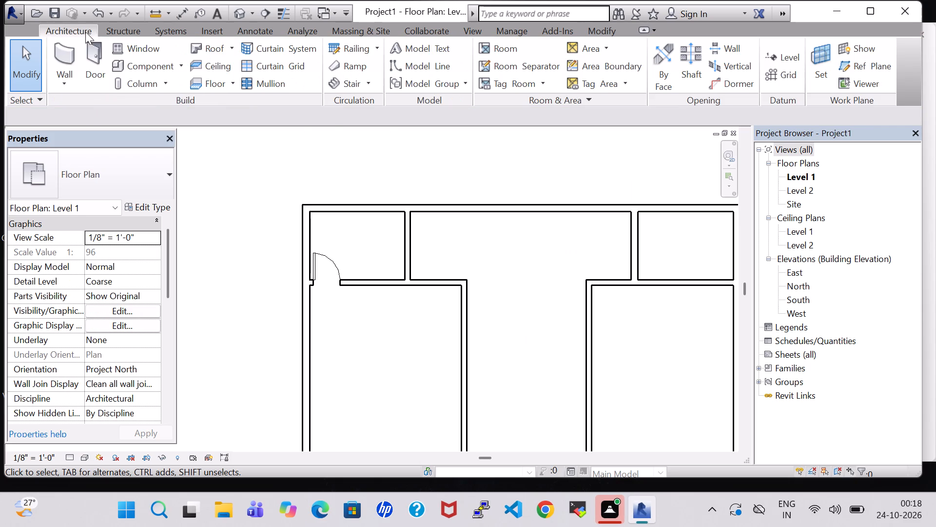
click(100, 57)
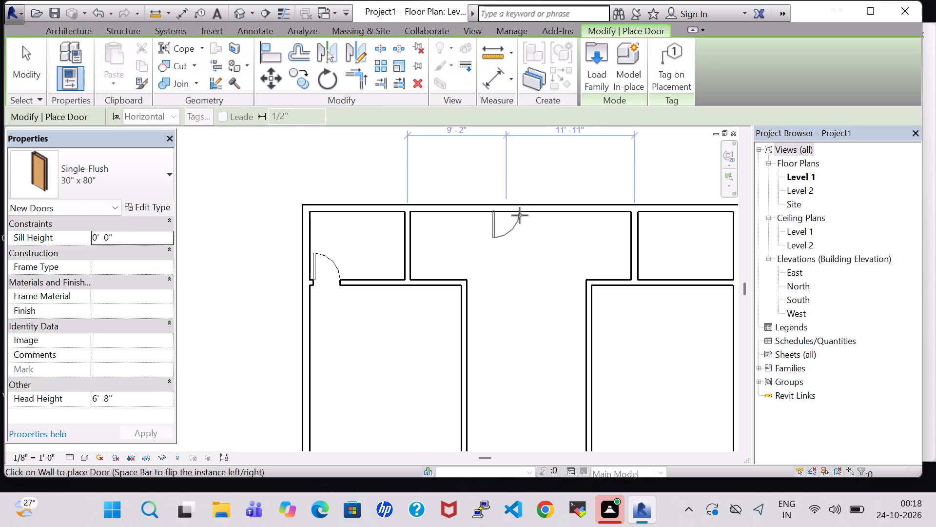
click(118, 160)
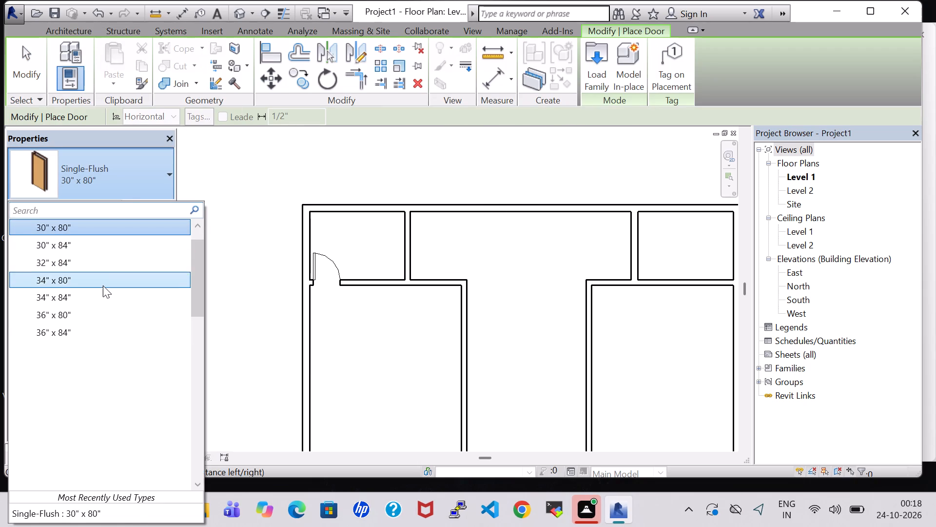
click(103, 297)
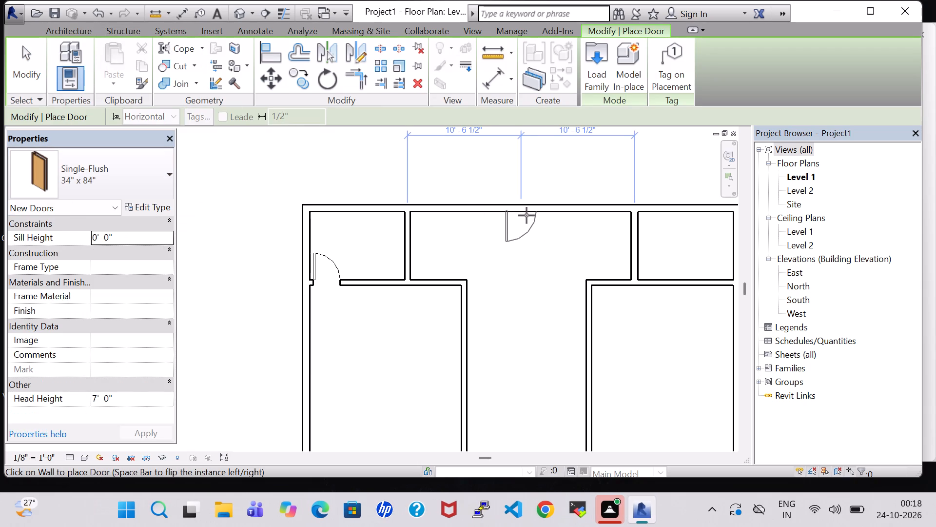
click(529, 216)
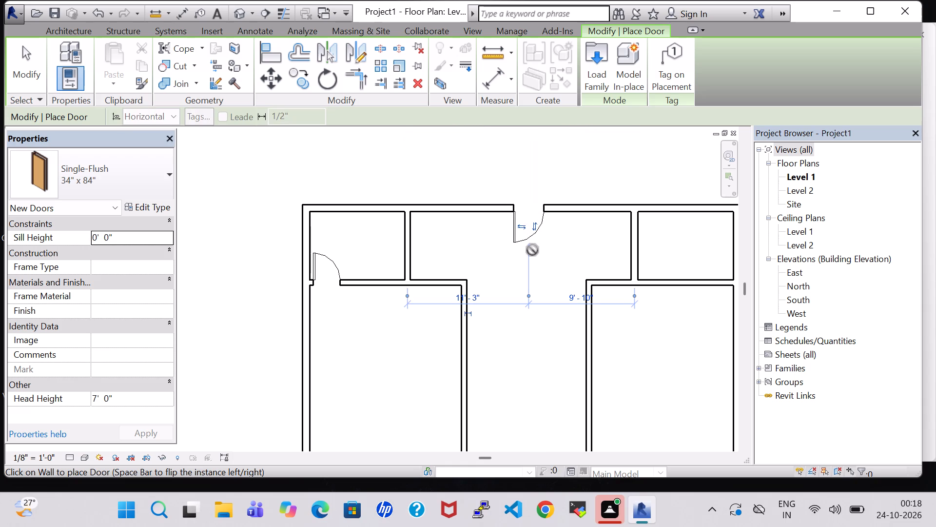
key(Escape)
key(Escape)
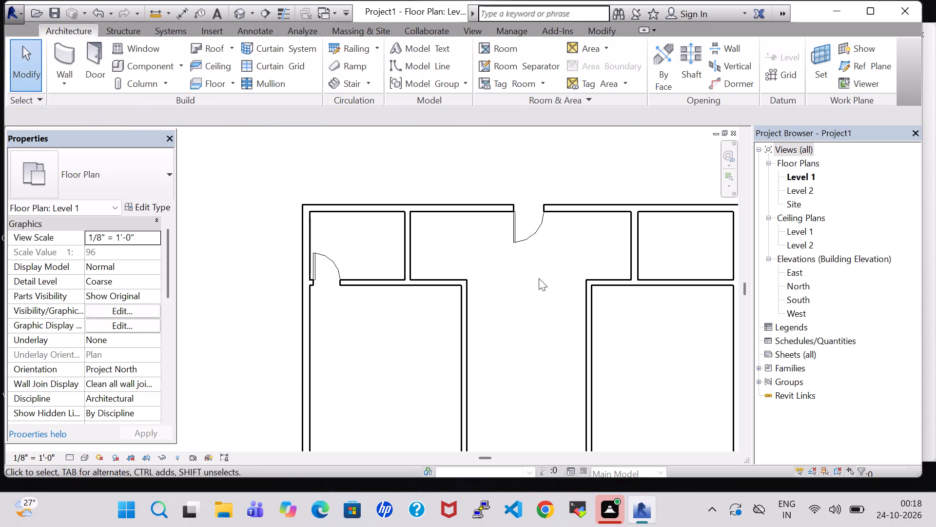
Place a Single-Flush 30" x 80" door in the northeast room's south wall, hinged east, opening inward, about 1'-11" from the east exterior wall.
scroll(554, 306, down, 3)
middle_drag(554, 307, 522, 307)
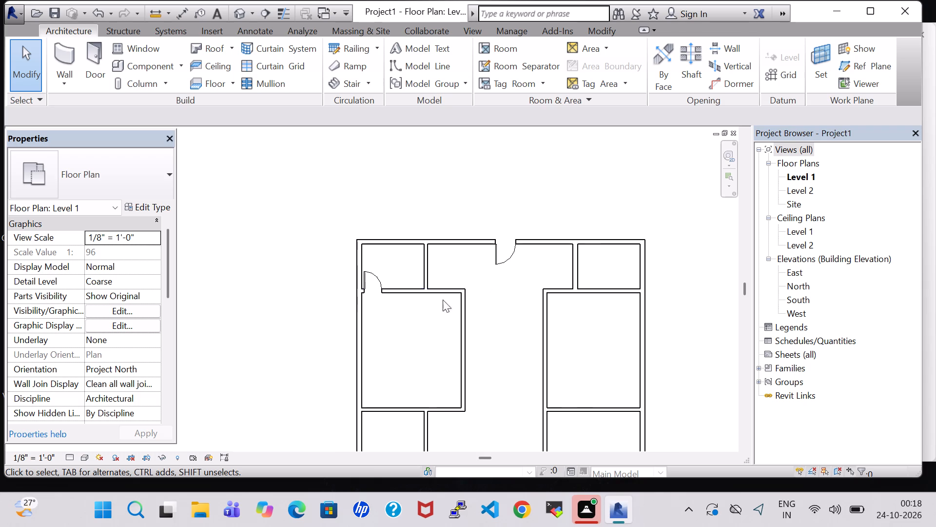
click(102, 50)
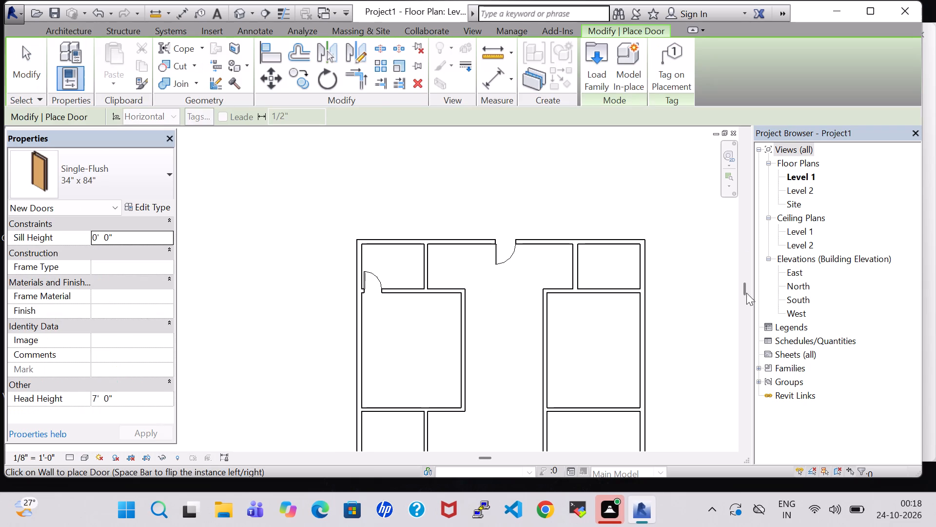
click(101, 162)
scroll(106, 223, up, 2)
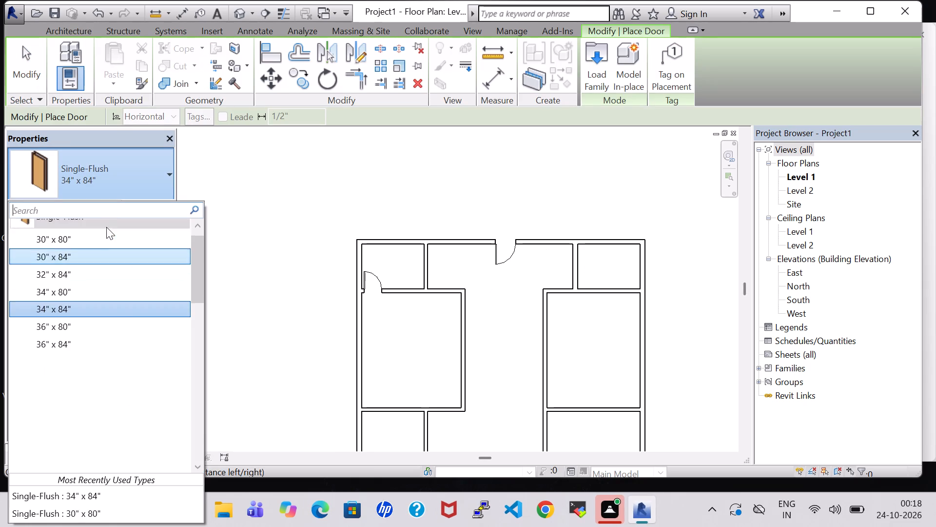
click(105, 234)
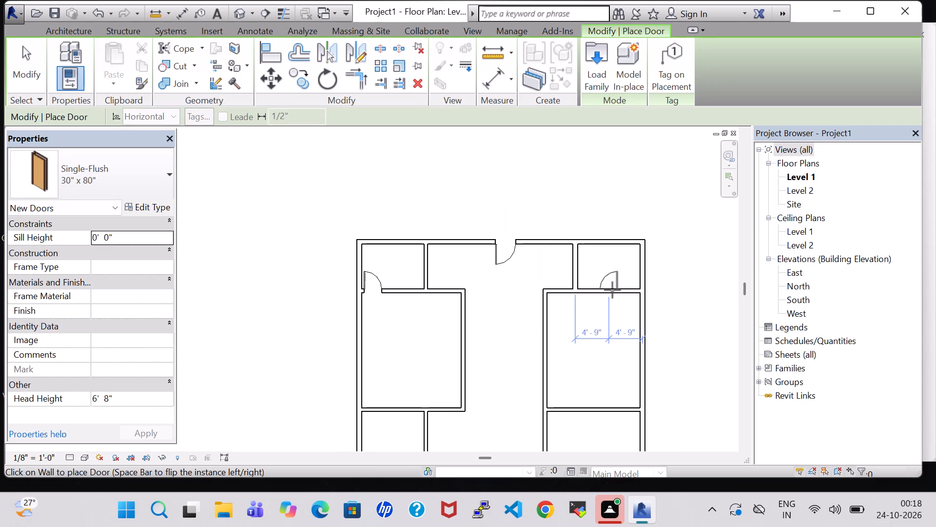
scroll(618, 287, up, 7)
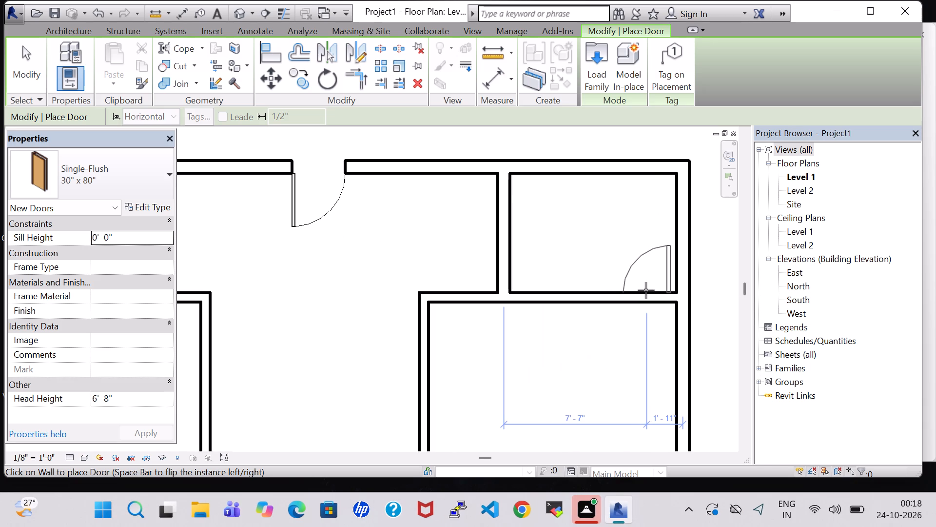
click(646, 290)
scroll(600, 239, down, 1)
key(Escape)
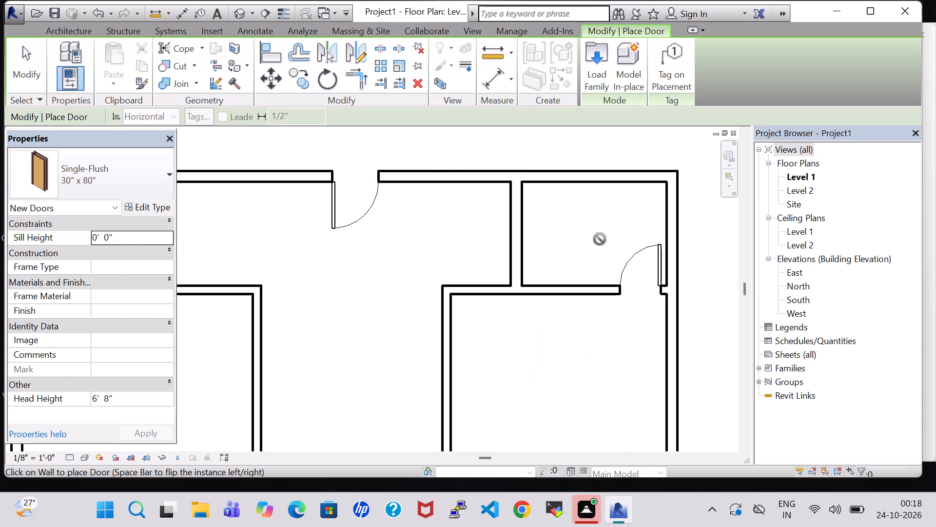
key(Escape)
Place a Single-Flush 34" x 84" door in the large west room's south wall, hinged east, opening inward, about 1'-11" from the hall's west wall.
scroll(600, 239, down, 4)
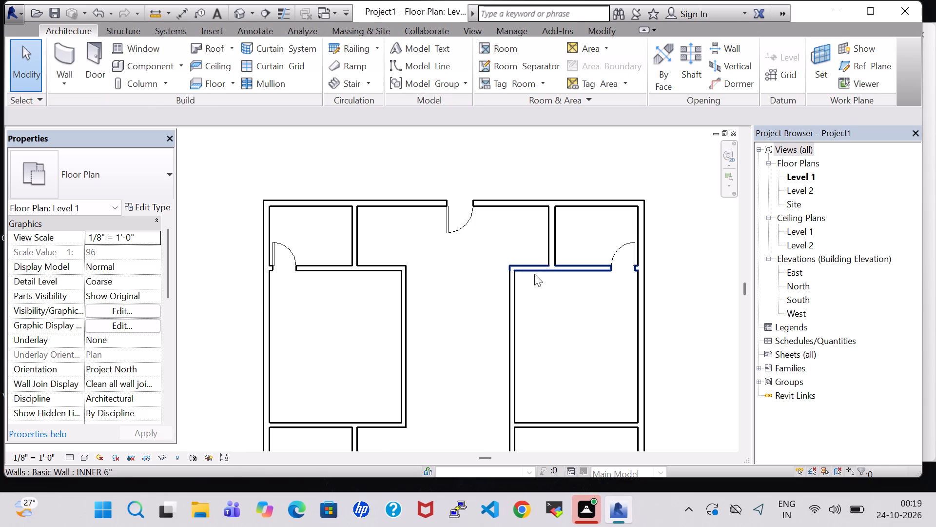
click(89, 61)
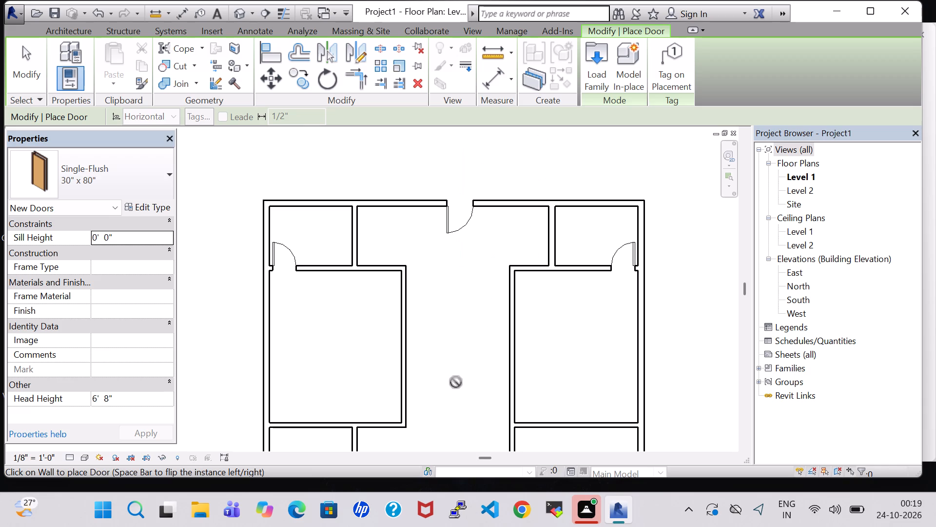
click(145, 183)
click(121, 286)
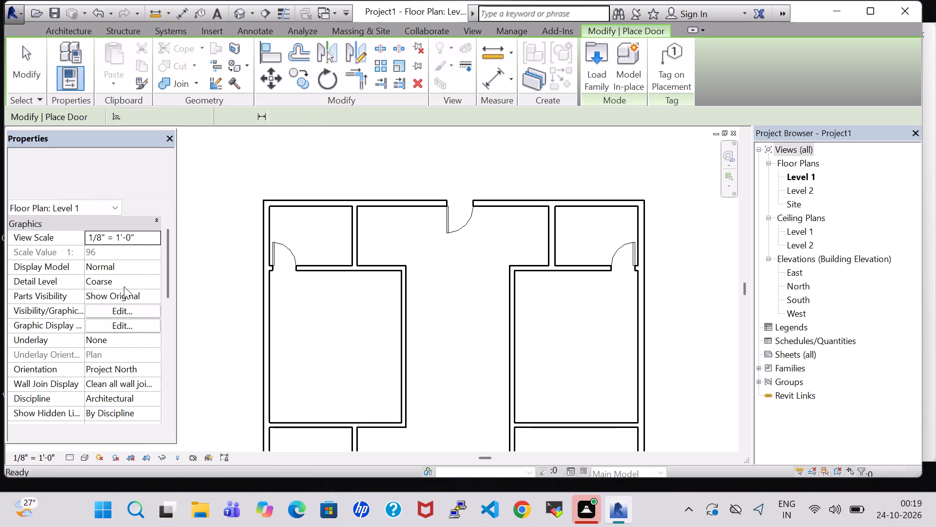
click(113, 170)
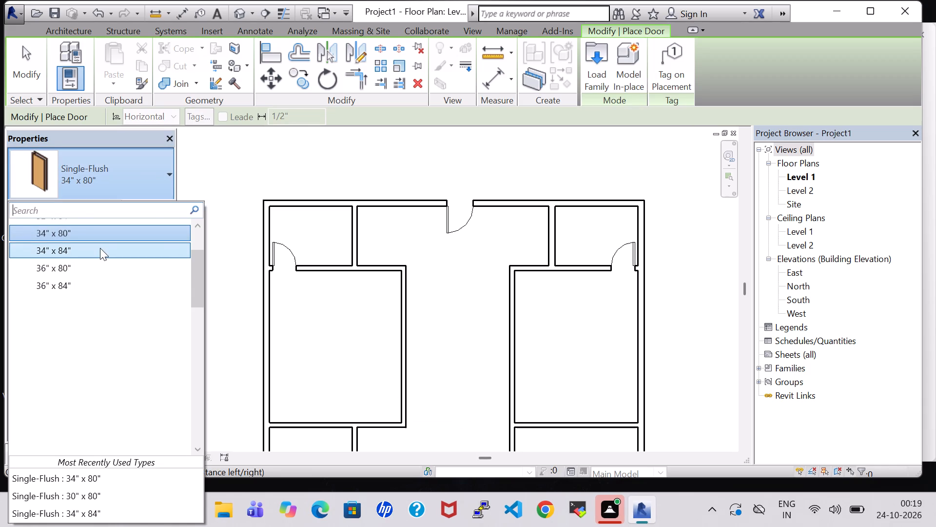
click(100, 248)
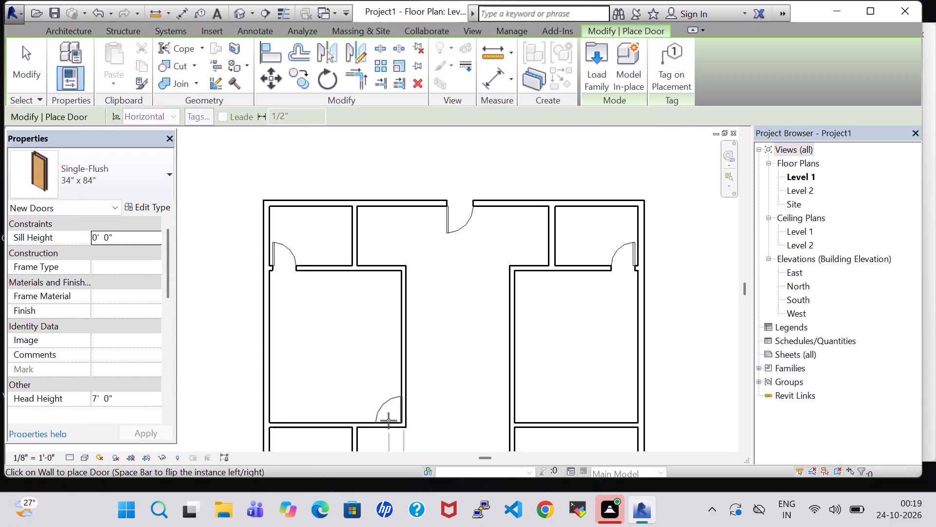
scroll(384, 422, up, 5)
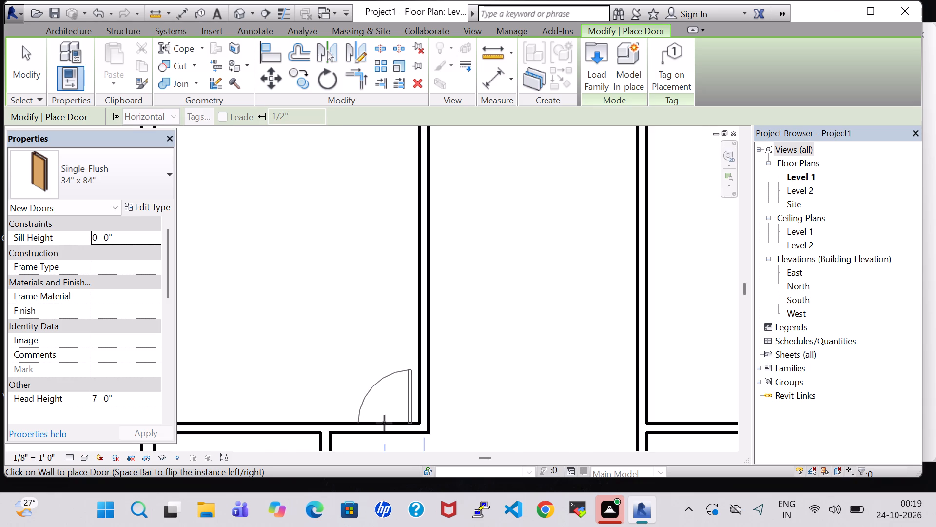
scroll(384, 423, up, 2)
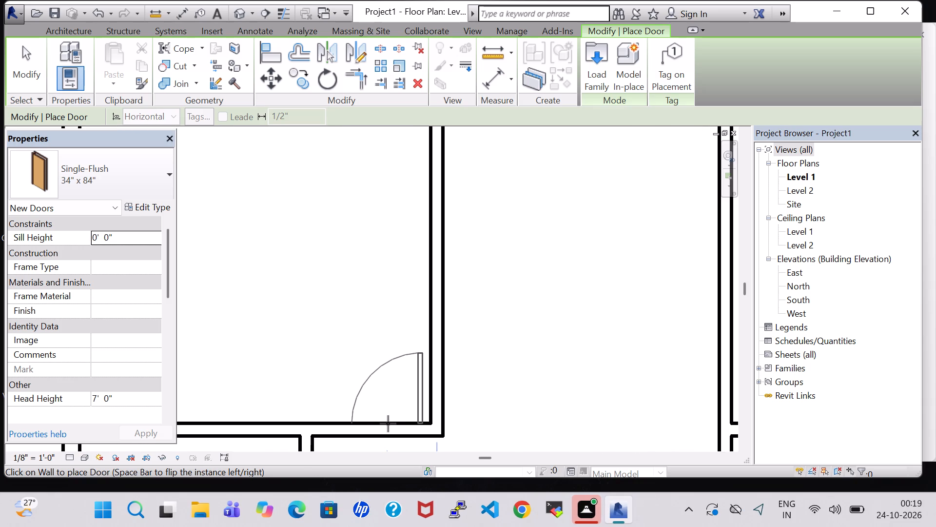
scroll(388, 424, up, 4)
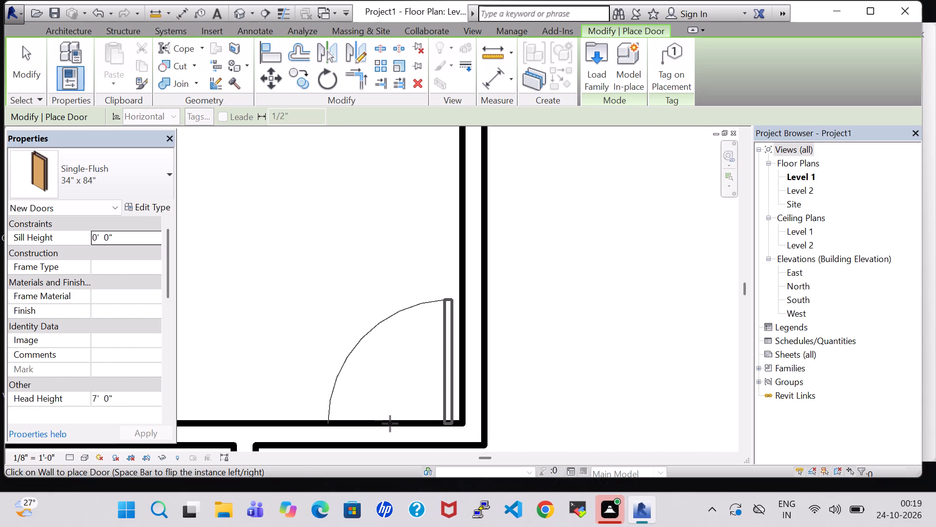
click(390, 424)
scroll(394, 314, down, 7)
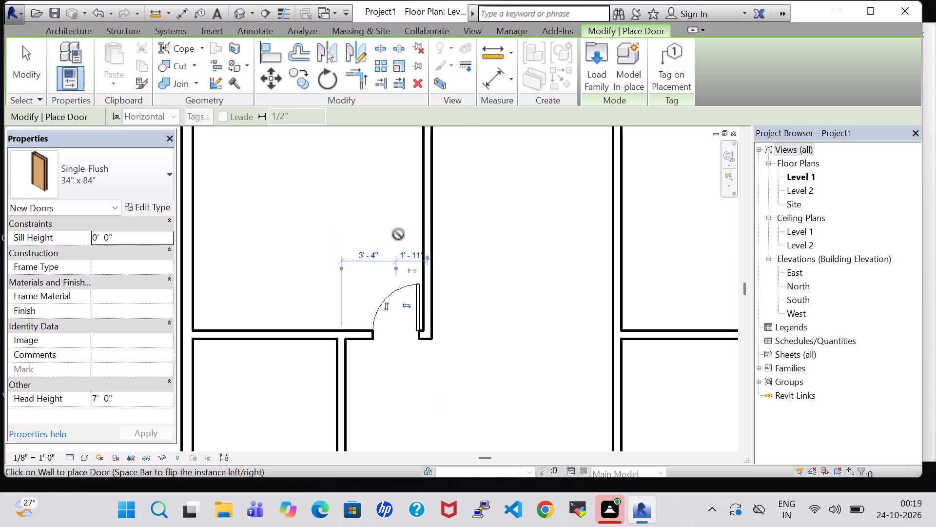
key(Escape)
key(Escape)
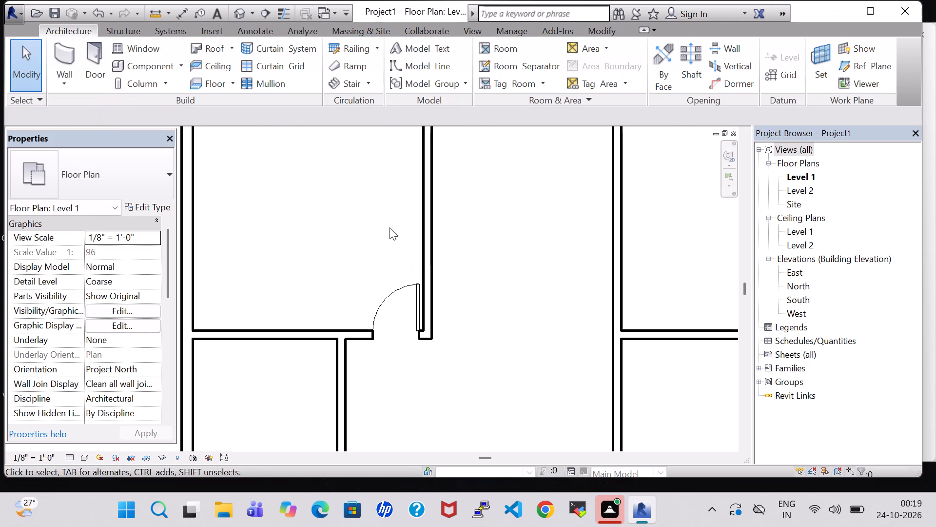
Place a Single-Flush 34" x 84" door in the large east room's south wall, hinged west, opening inward, about 1'-11" from the hall's east wall.
click(61, 52)
click(58, 30)
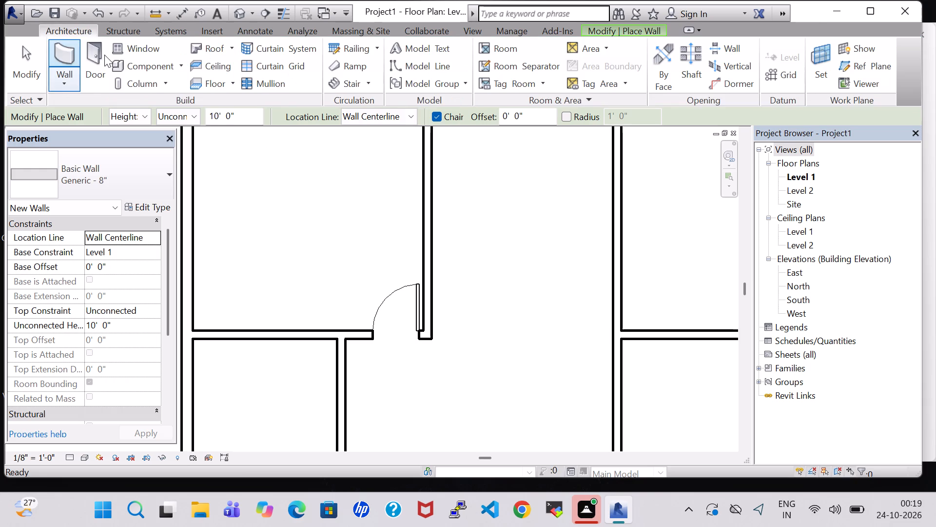
click(104, 55)
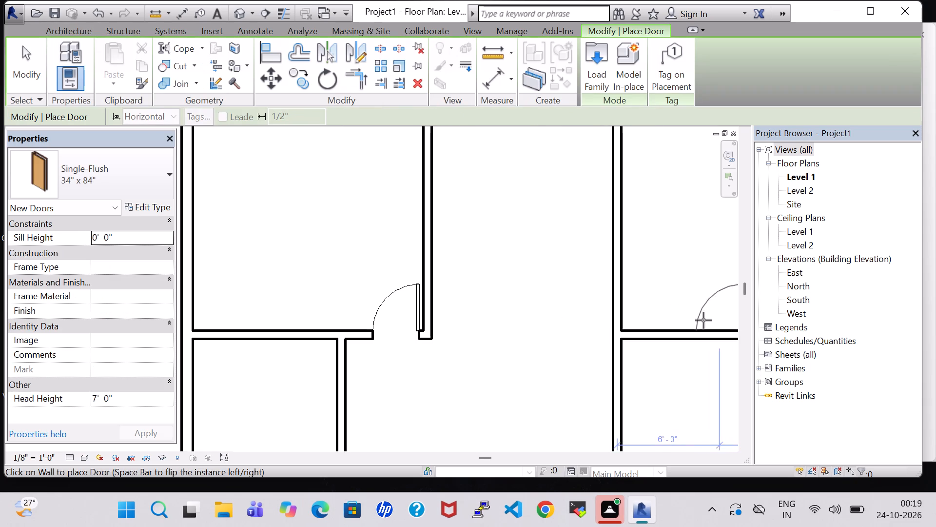
key(space)
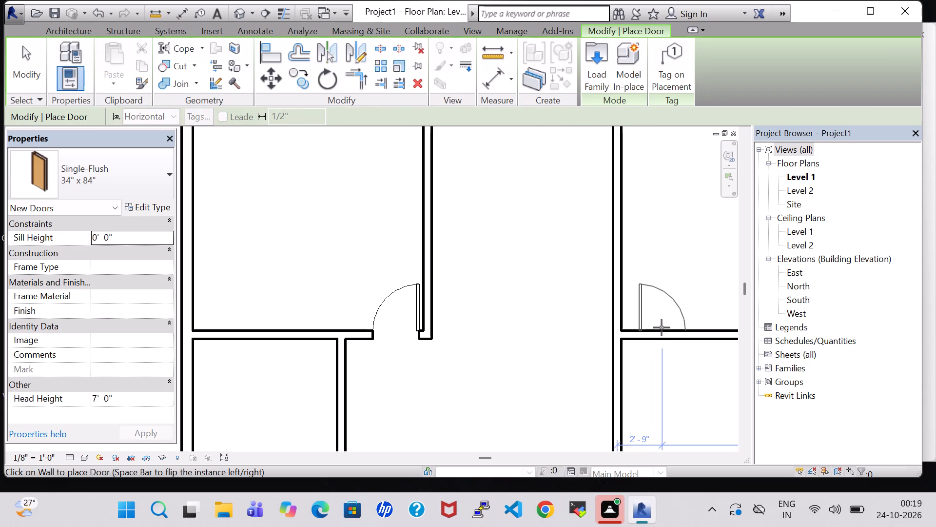
scroll(652, 328, up, 3)
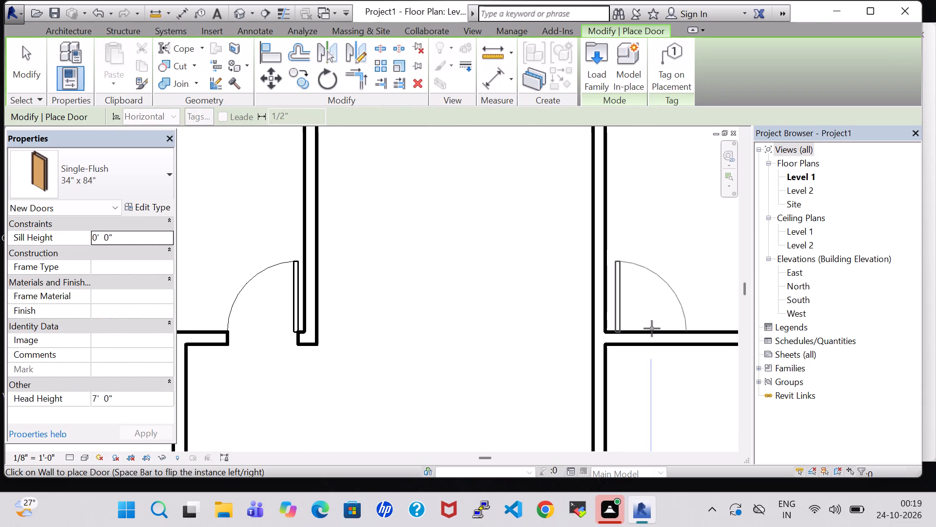
click(646, 334)
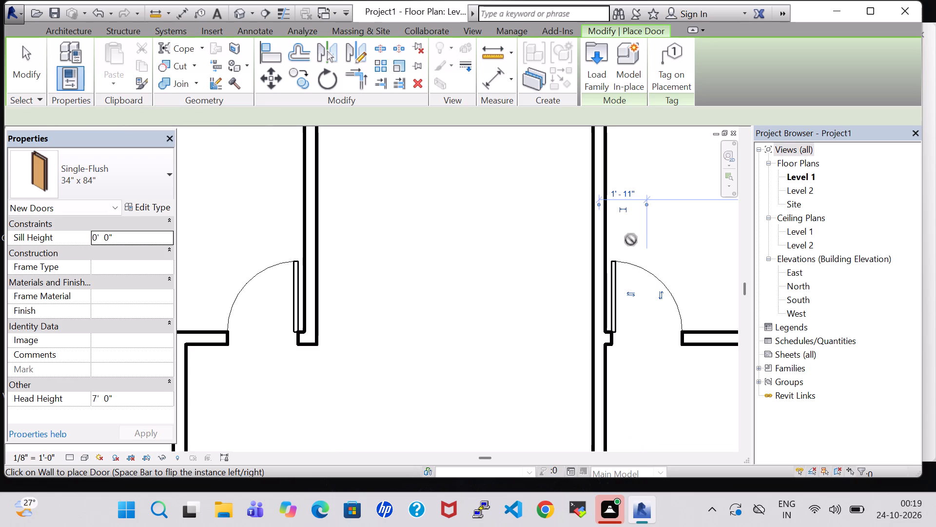
key(Escape)
key(Escape)
Place a Single-Flush 32" x 84" door in the east wall of the small west room, hinged north, opening inward, about 1'-11" from its north wall.
scroll(577, 233, down, 6)
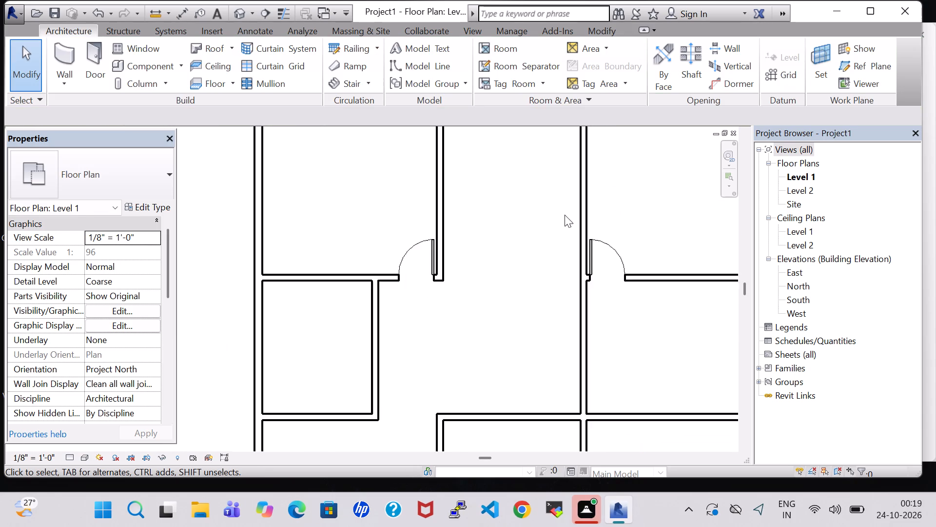
scroll(565, 215, down, 3)
middle_drag(510, 230, 459, 207)
scroll(461, 206, up, 1)
scroll(470, 205, down, 2)
middle_drag(473, 200, 474, 230)
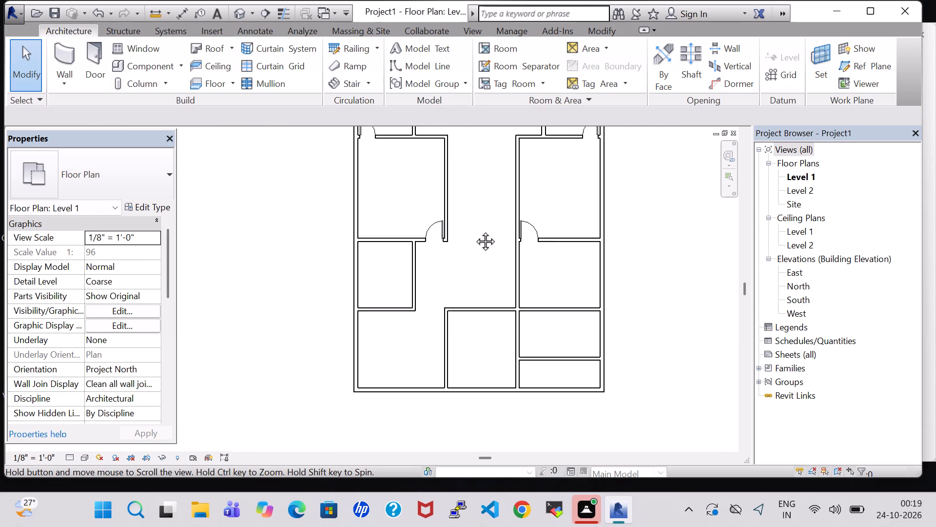
middle_drag(474, 230, 479, 266)
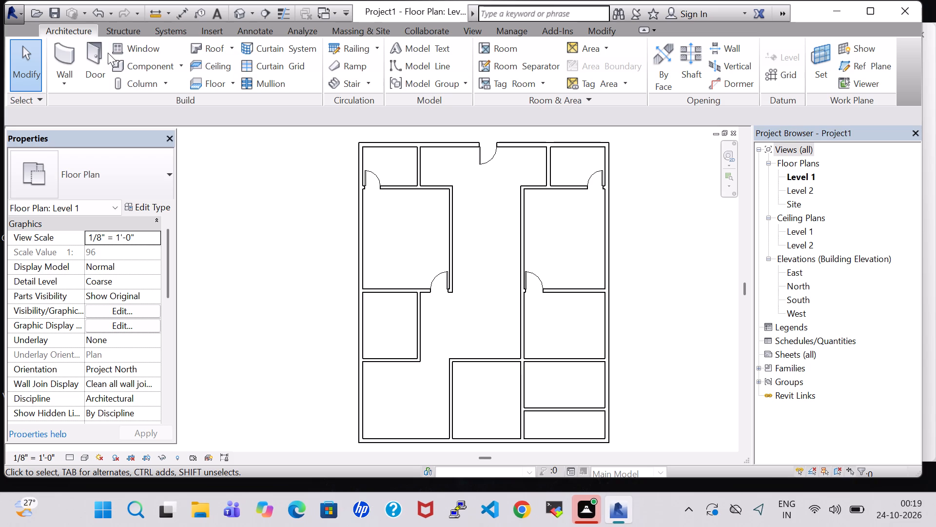
click(84, 54)
click(99, 163)
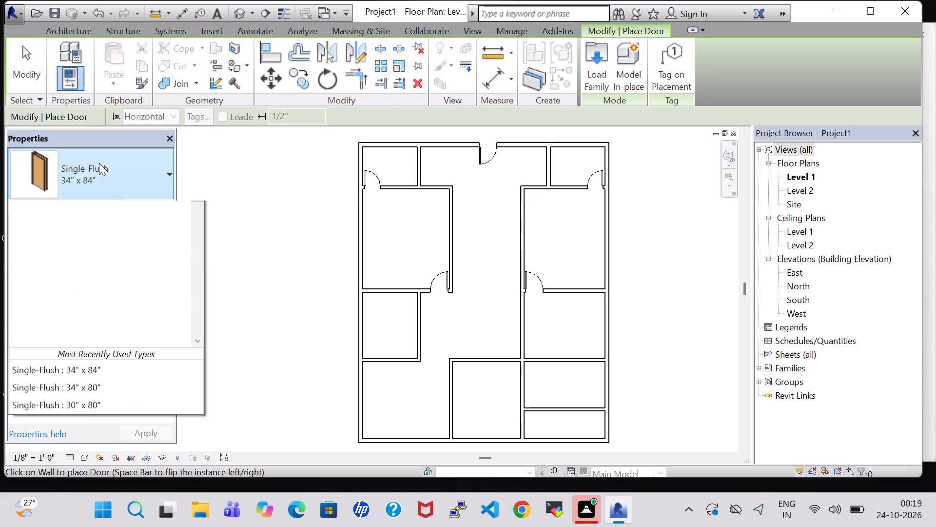
scroll(101, 219, up, 1)
click(91, 240)
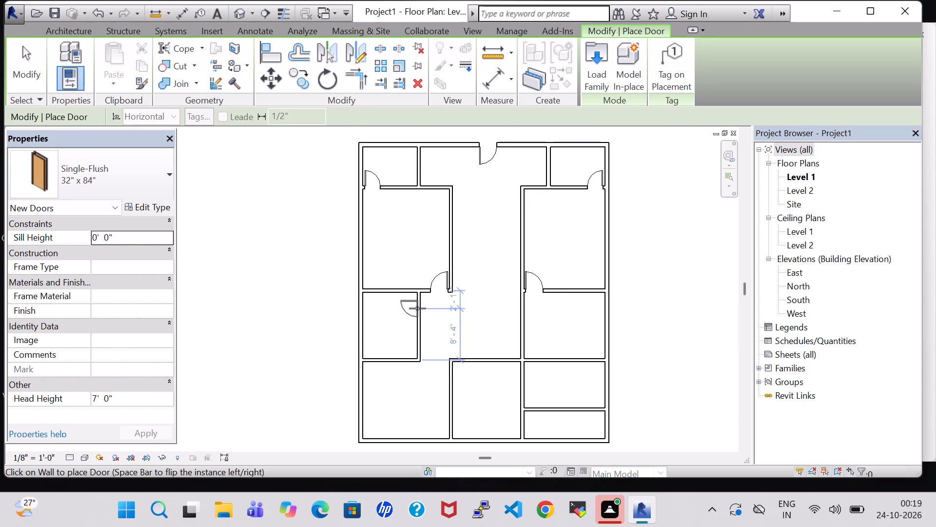
scroll(417, 308, up, 5)
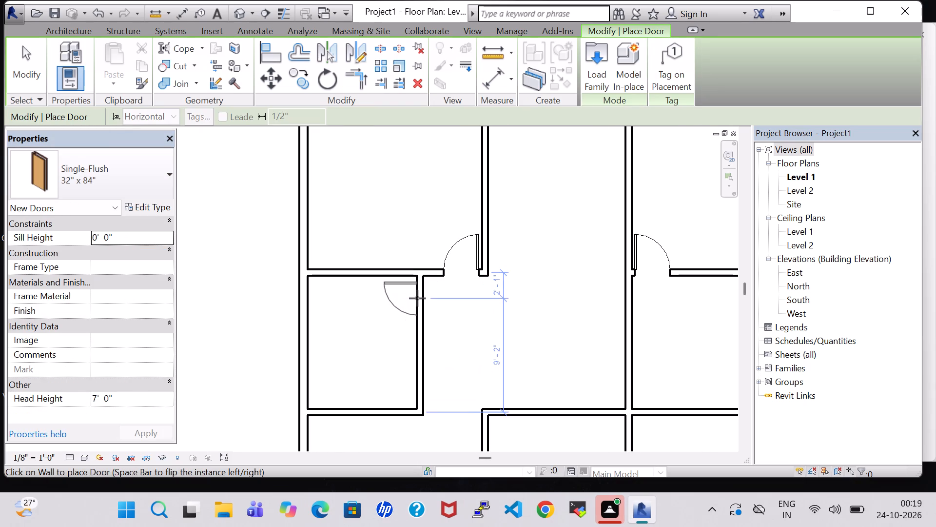
click(417, 297)
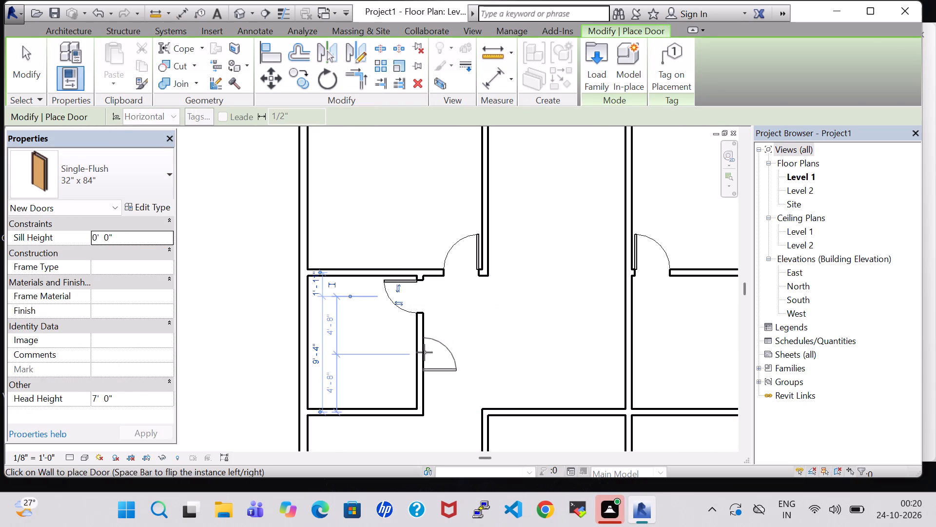
key(Escape)
key(Escape)
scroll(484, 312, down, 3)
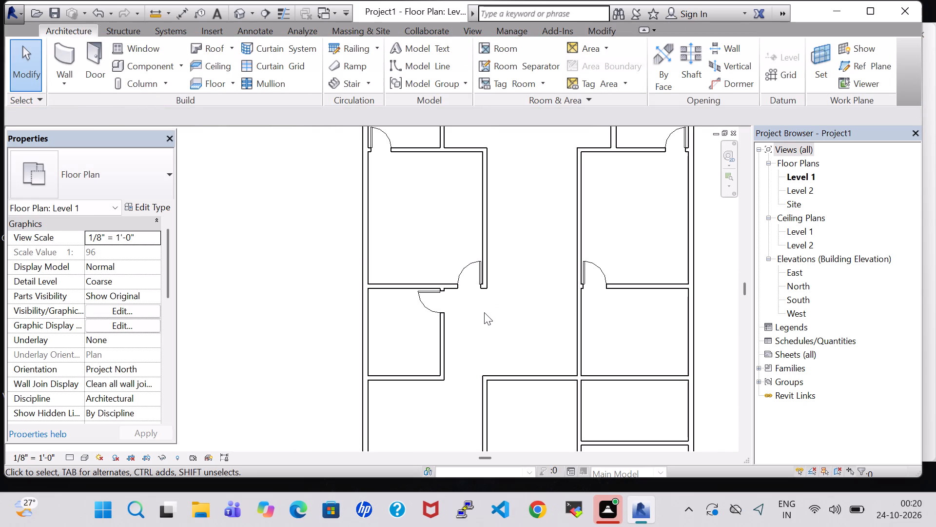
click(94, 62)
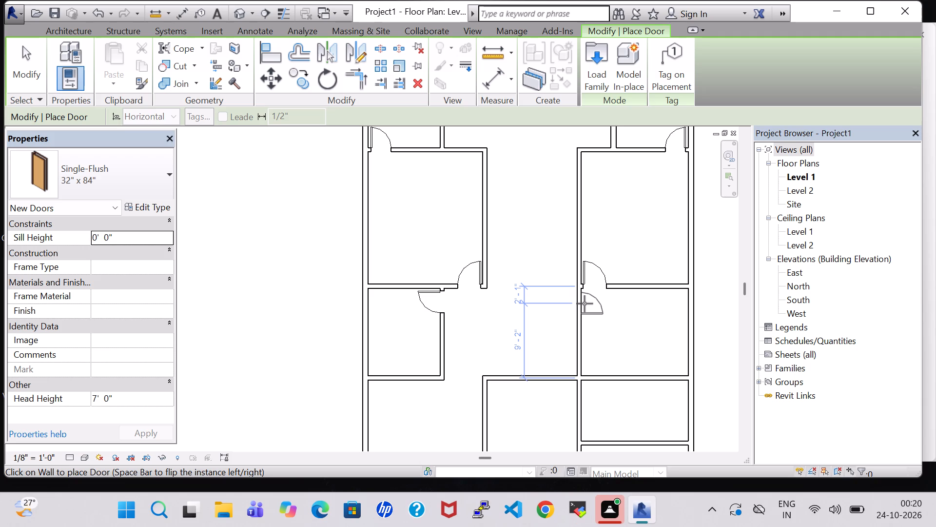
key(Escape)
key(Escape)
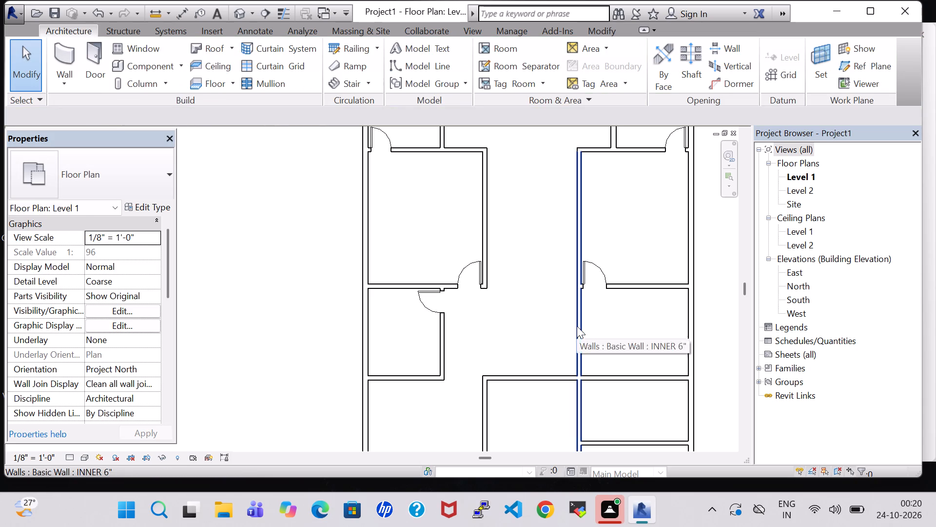
Split the hall's east wall at the large east room's south wall and delete the segment running south from there.
click(597, 25)
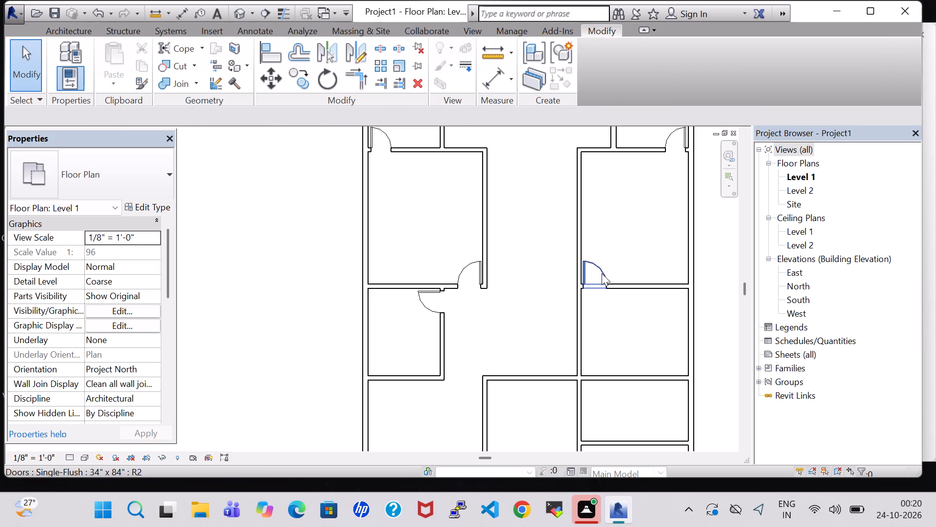
click(388, 47)
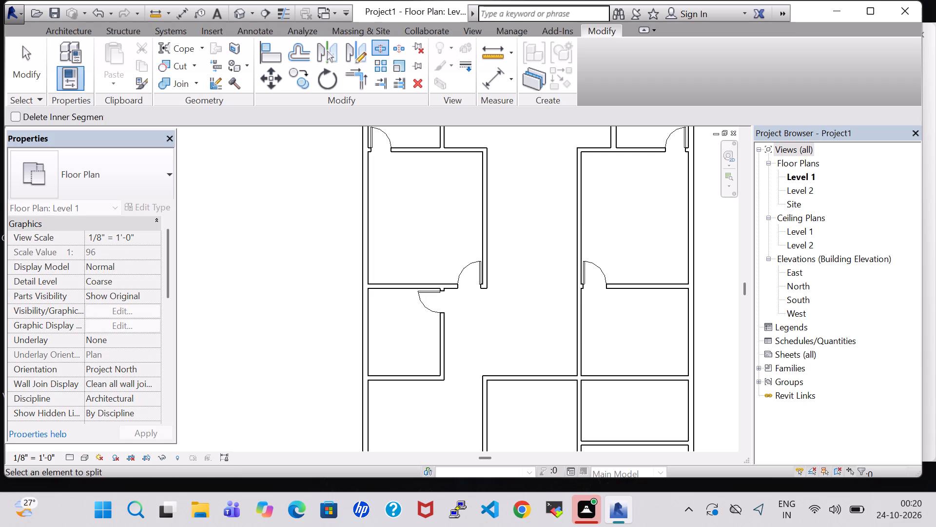
click(578, 284)
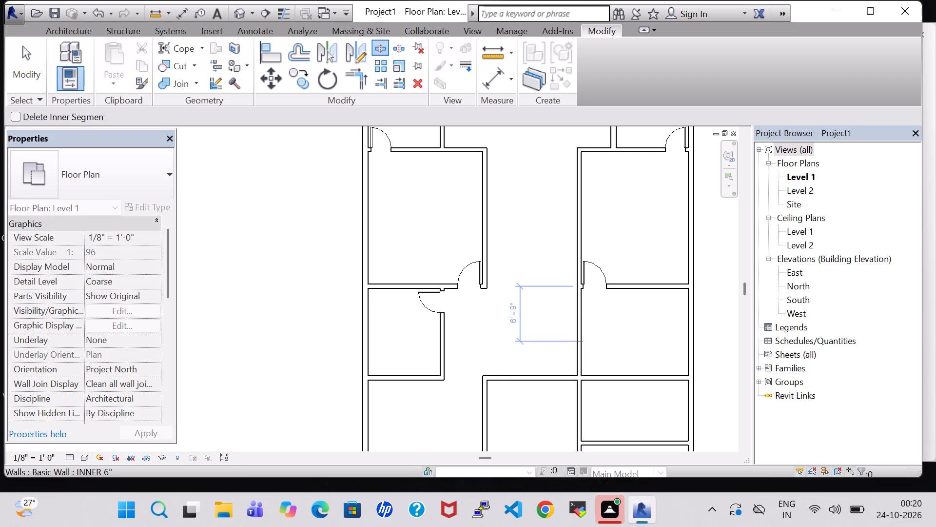
scroll(581, 341, down, 3)
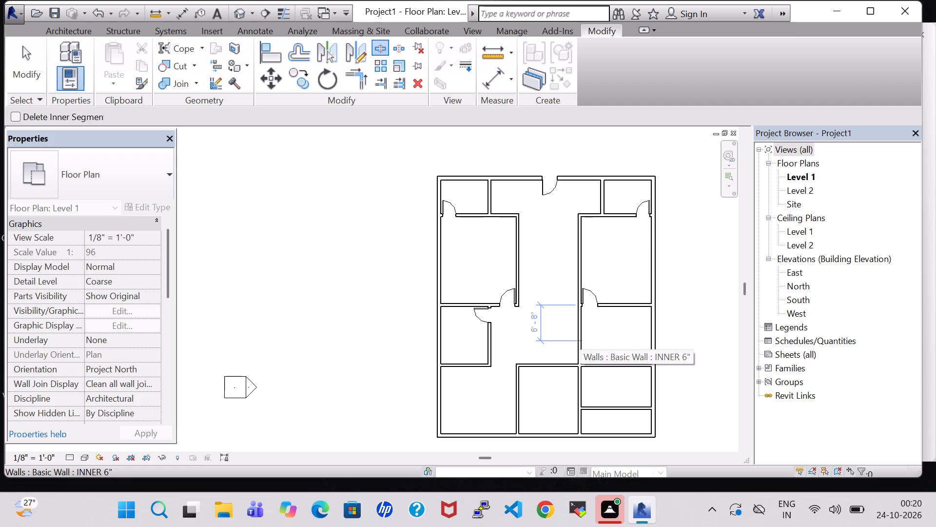
key(Escape)
key(Escape)
click(581, 341)
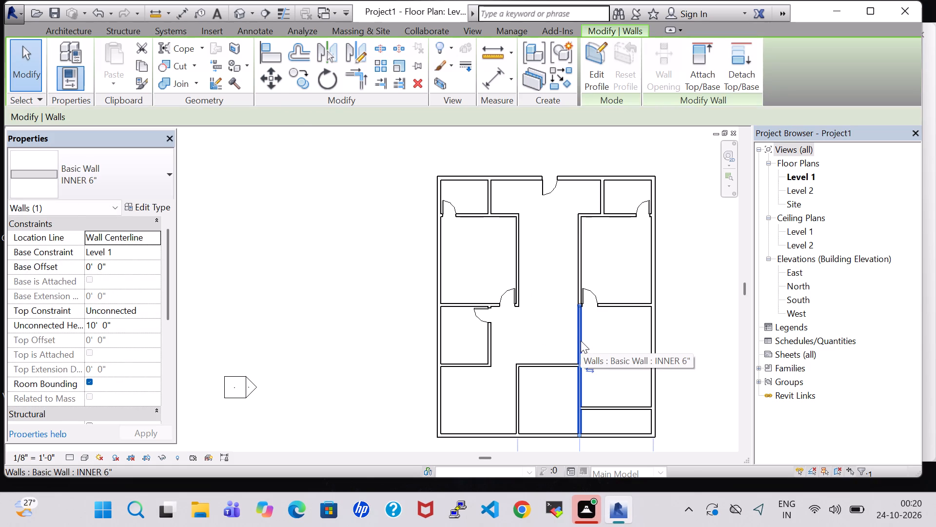
key(Delete)
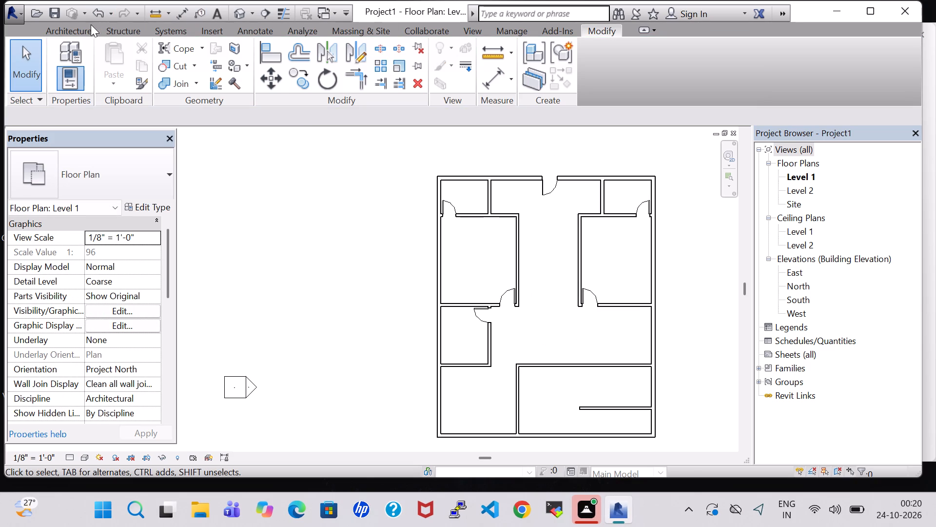
Draw an INNER 6" wall about 24'-4" long from just east of the large east room's door south to the exterior wall.
click(87, 27)
click(67, 48)
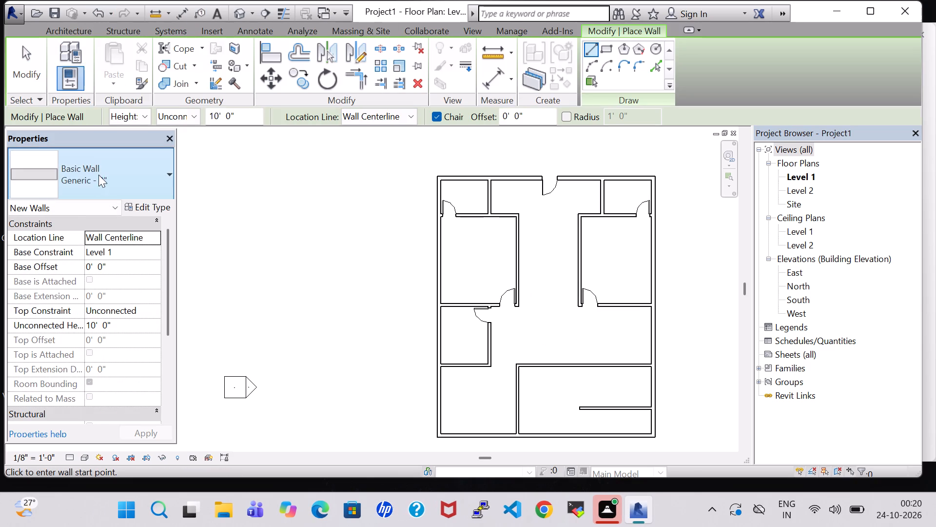
click(101, 179)
click(114, 516)
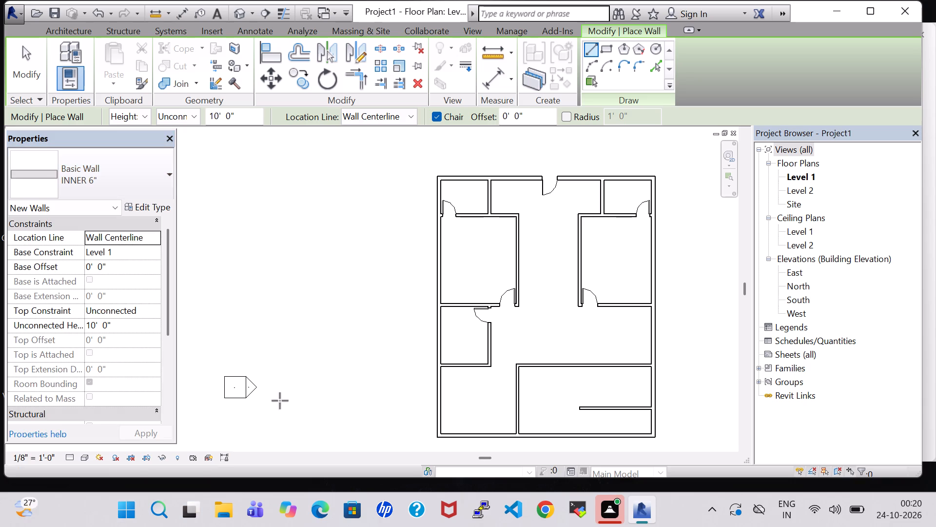
scroll(606, 302, up, 3)
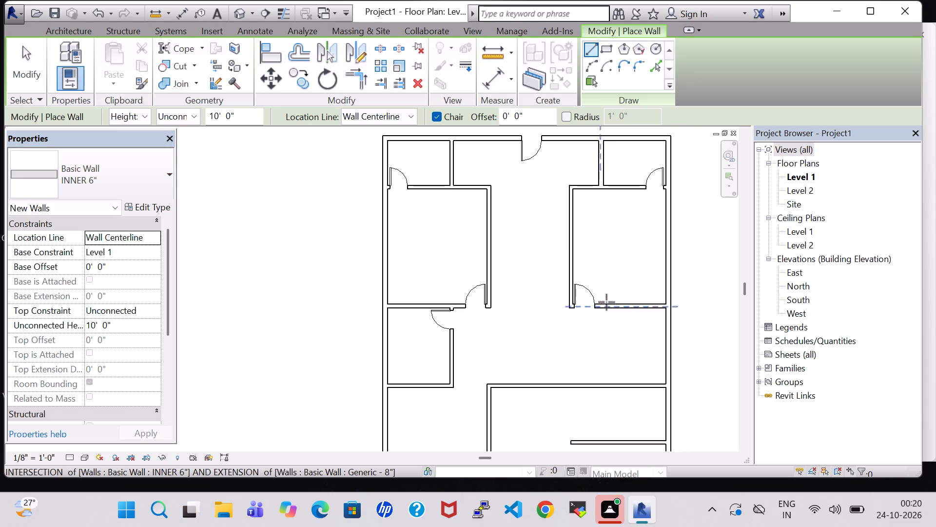
scroll(606, 302, up, 2)
click(599, 306)
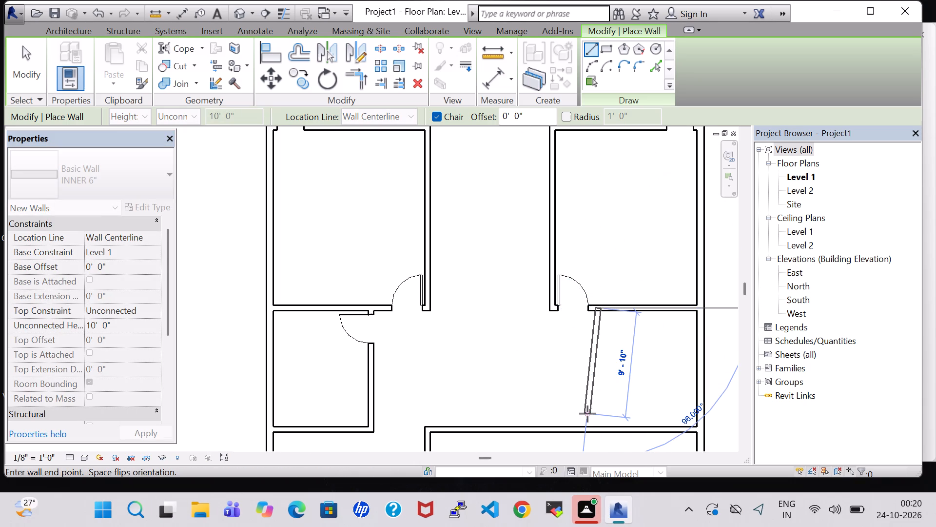
middle_drag(596, 415, 596, 391)
middle_drag(598, 338, 598, 289)
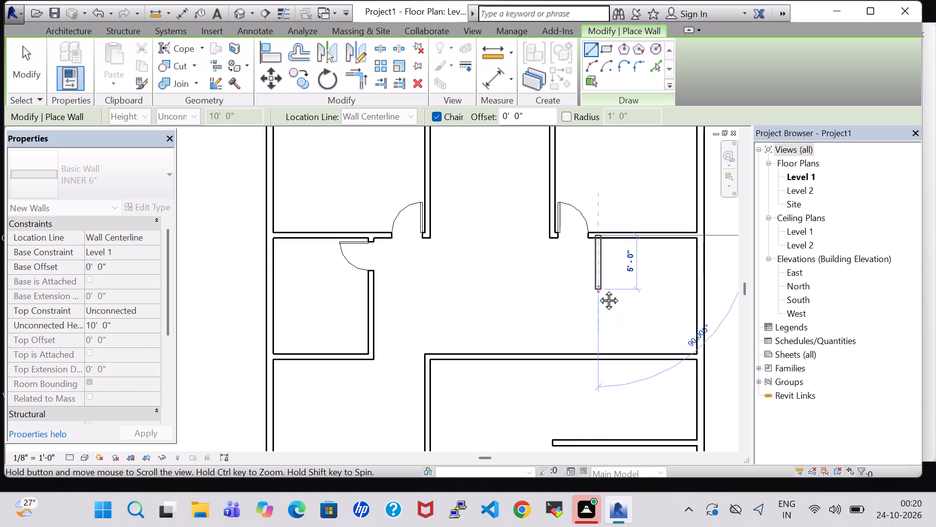
middle_drag(598, 289, 587, 218)
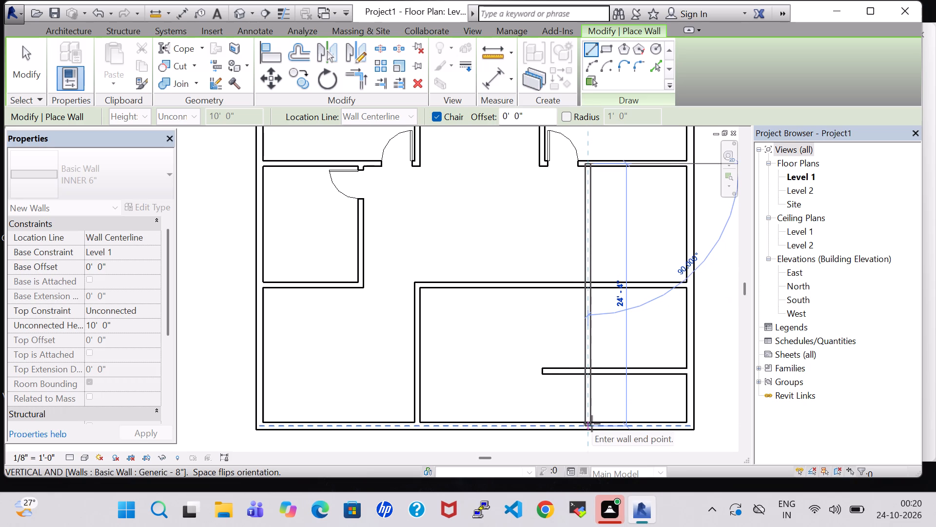
click(592, 424)
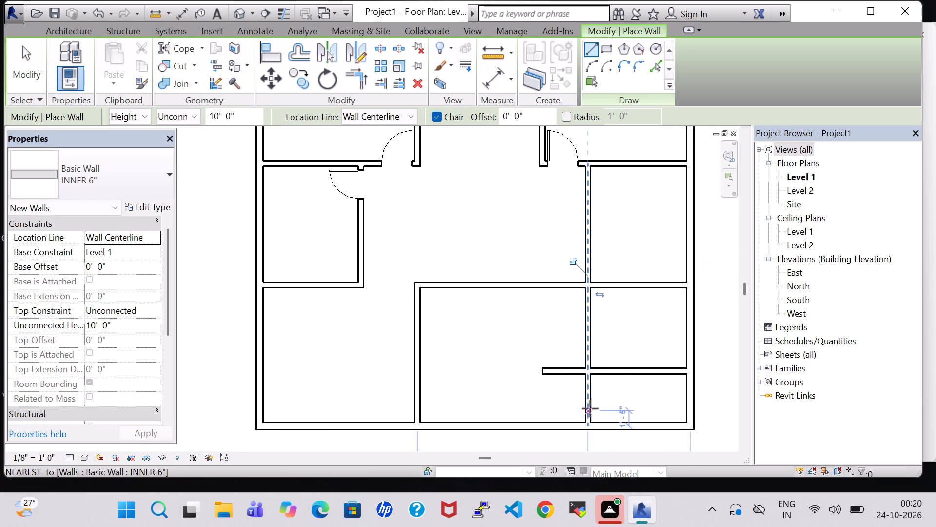
key(Escape)
key(Escape)
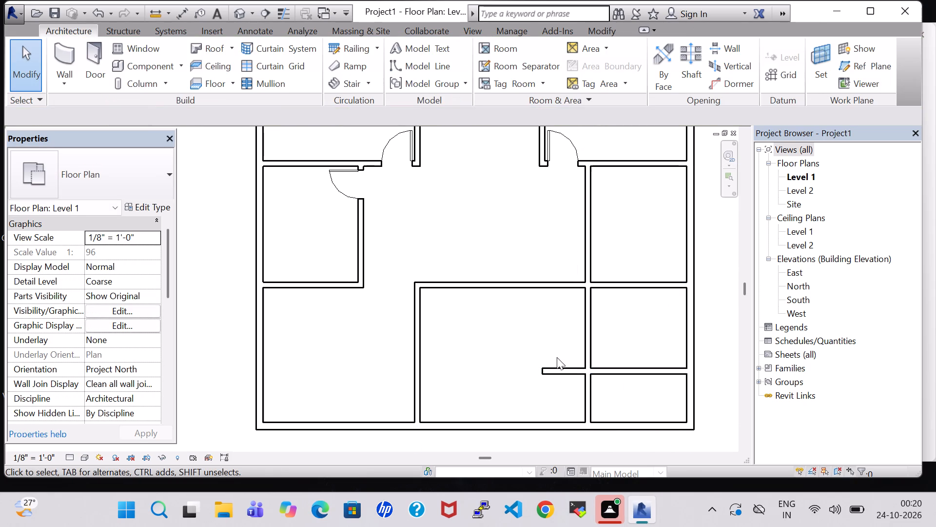
Shorten the southernmost east-west partition on the east side to about 10', so its west end meets the new north-south wall.
click(562, 367)
key(Right)
key(Right)
key(Right)
key(Right)
key(Right)
key(Right)
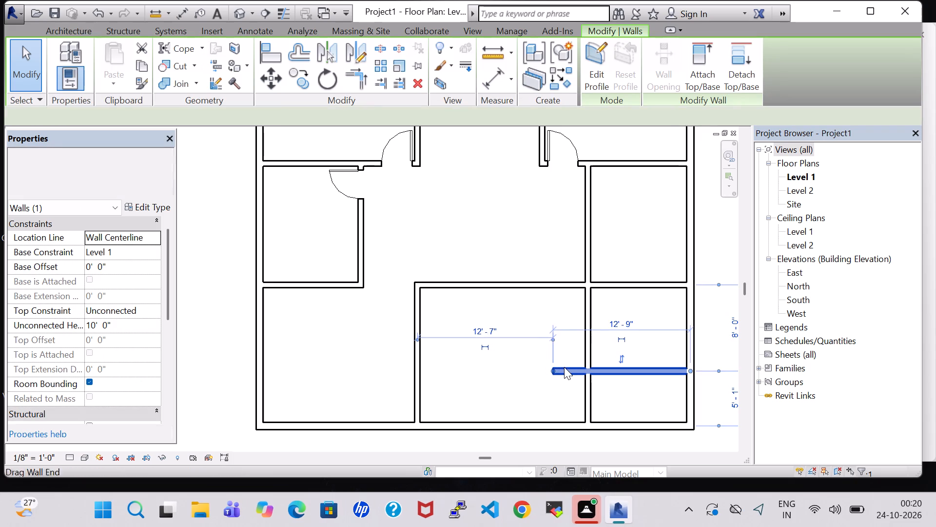
key(Right)
key(Right)
key(Right)
key(Right)
key(Right)
key(Right)
key(Right)
key(Right)
key(Right)
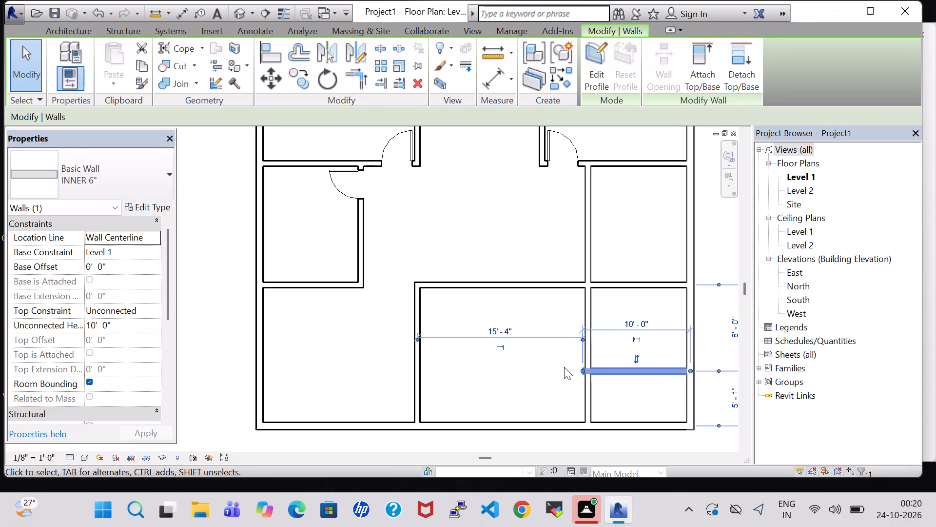
key(Right)
click(643, 313)
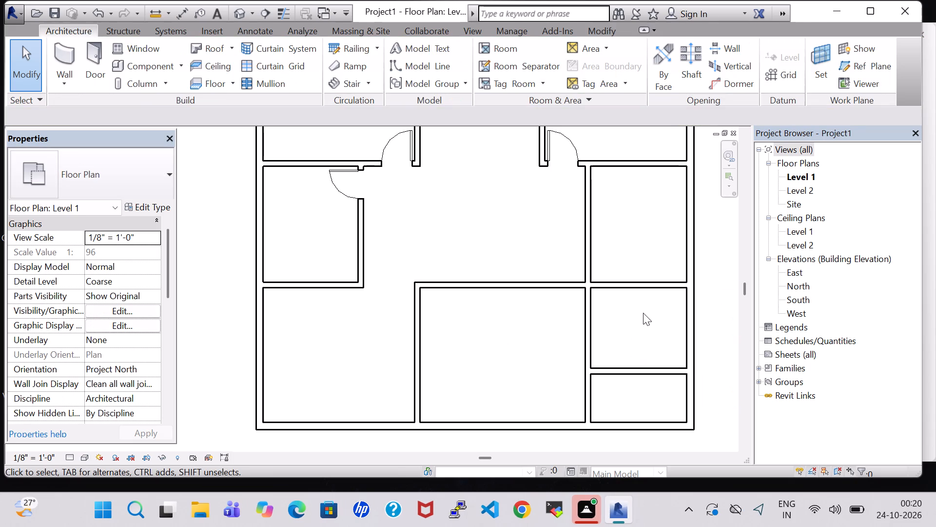
Place a Single-Flush 32" x 84" door in the small east room's west wall, hinged north, opening inward, about 1'-11" from its north wall.
middle_drag(609, 248, 628, 324)
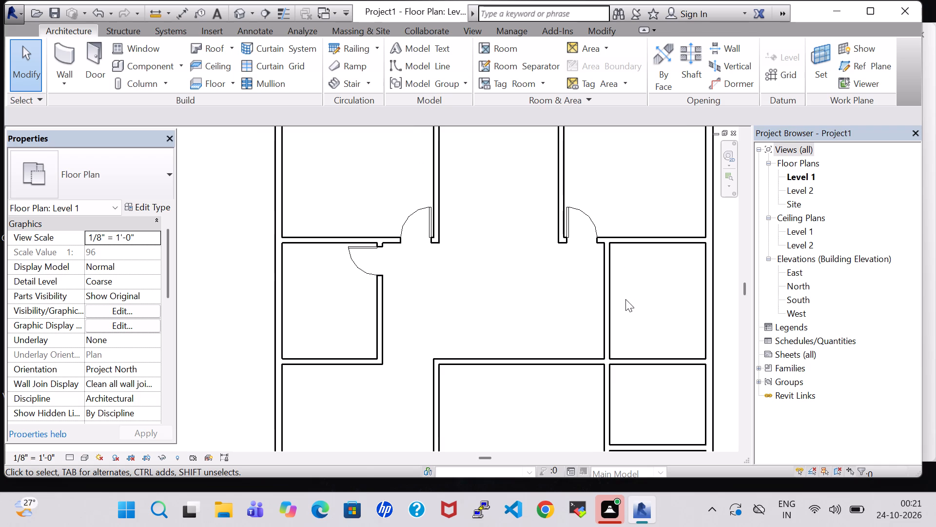
scroll(622, 299, down, 1)
middle_drag(622, 299, 573, 309)
scroll(574, 303, down, 1)
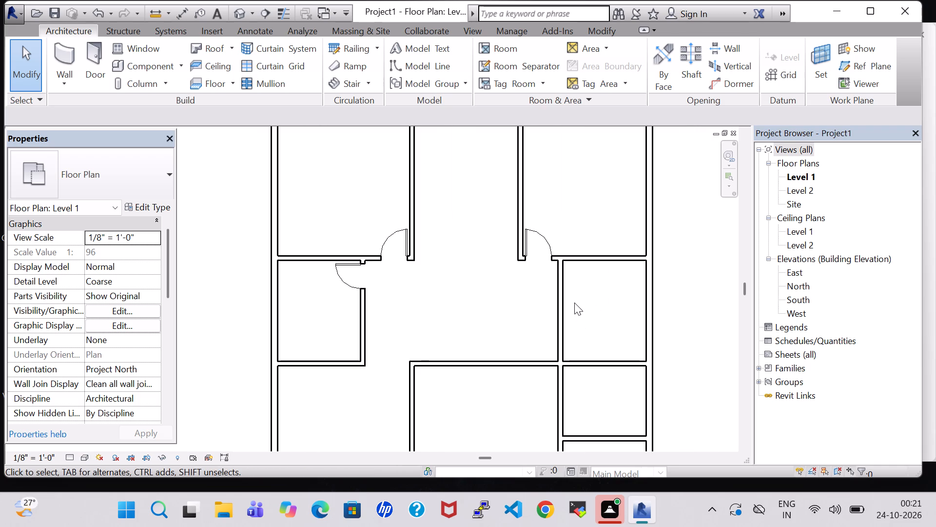
scroll(574, 303, down, 2)
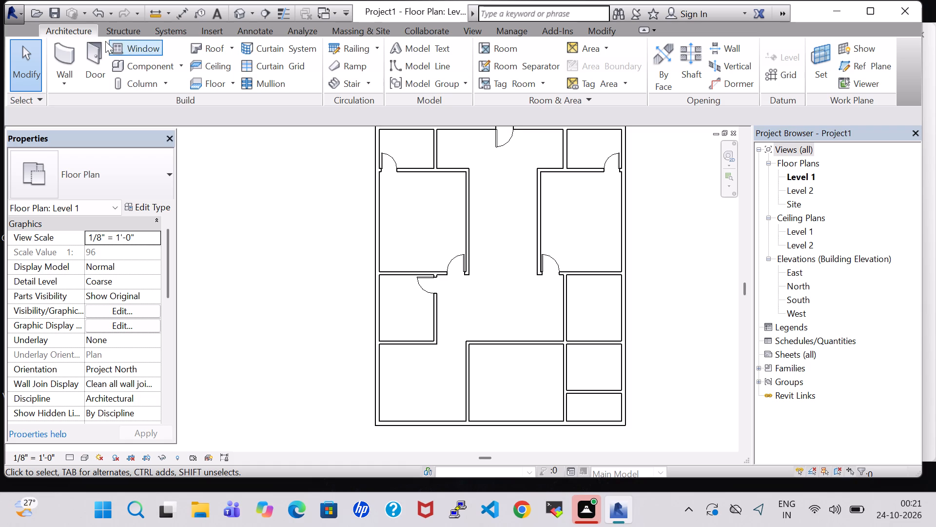
click(84, 48)
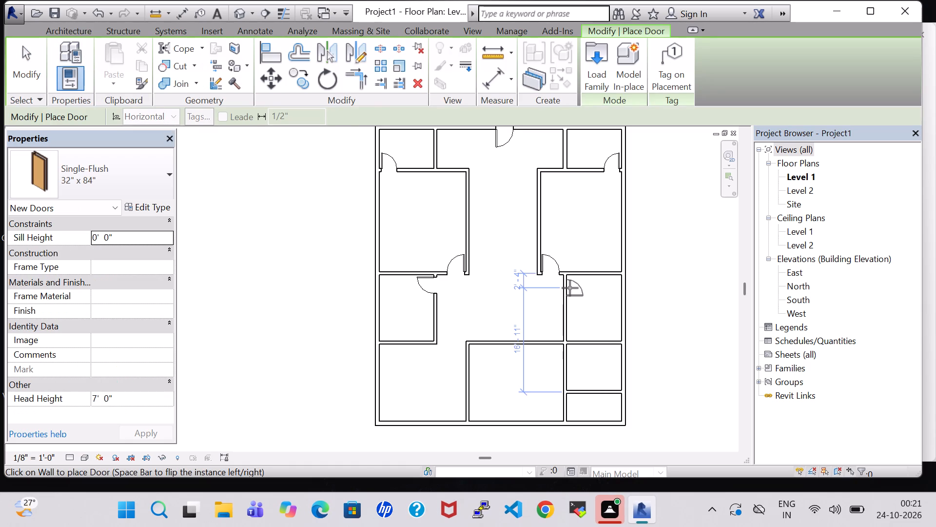
key(space)
scroll(570, 288, up, 6)
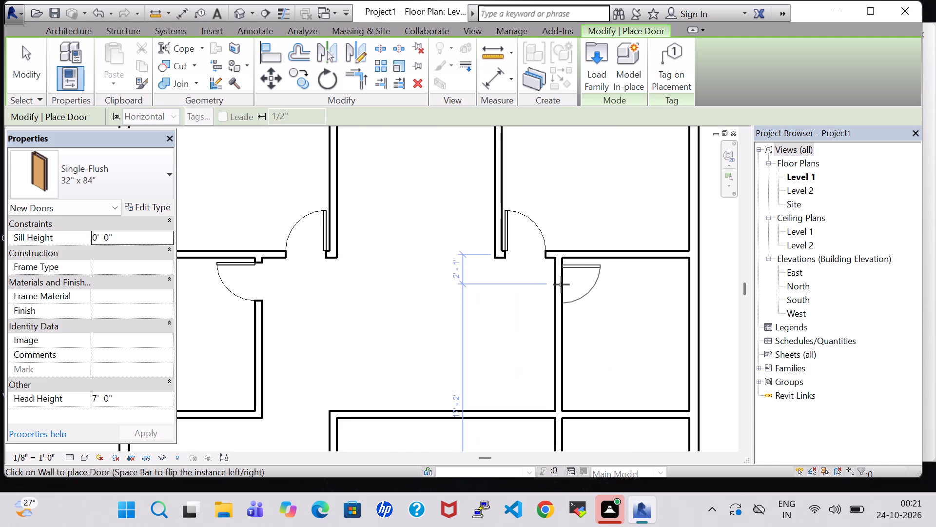
click(559, 281)
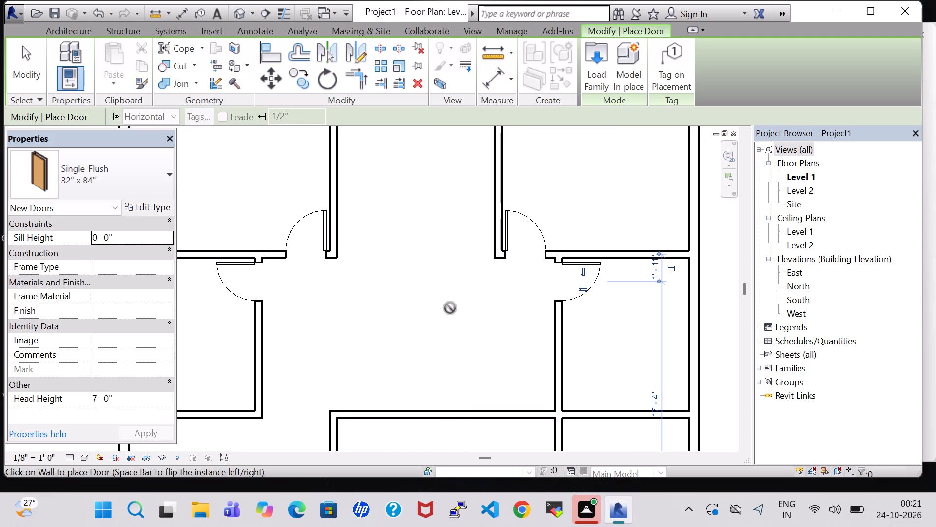
key(Escape)
key(Escape)
Move the large east room's south wall north to 12'-9" from the room's north wall.
scroll(450, 308, down, 3)
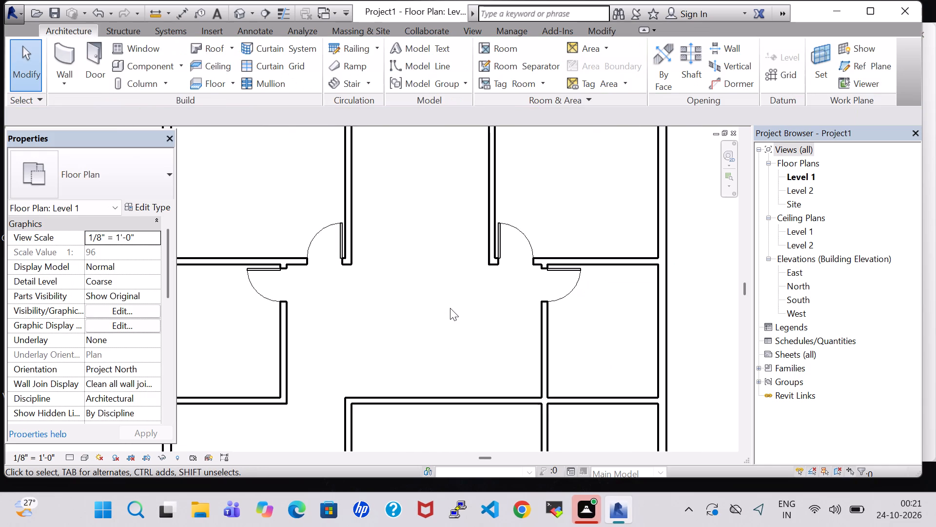
scroll(450, 308, down, 4)
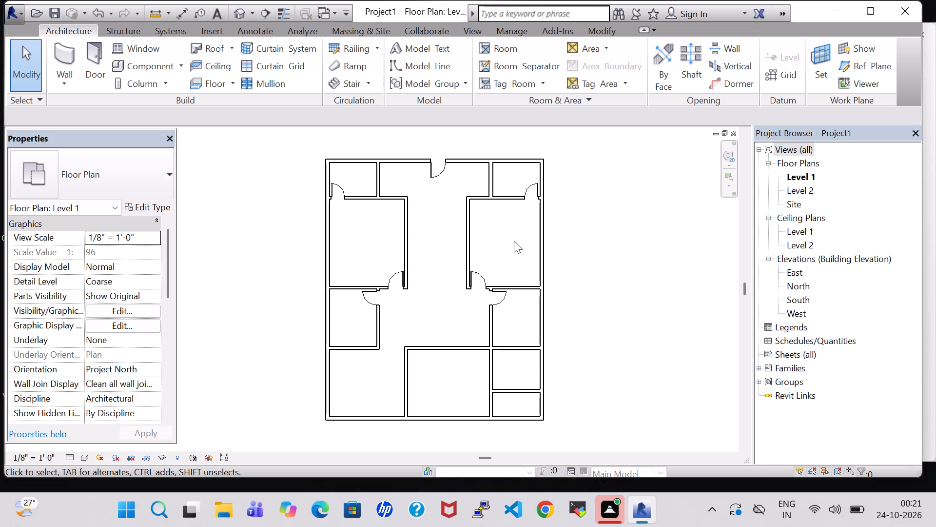
scroll(514, 243, up, 1)
scroll(518, 369, down, 2)
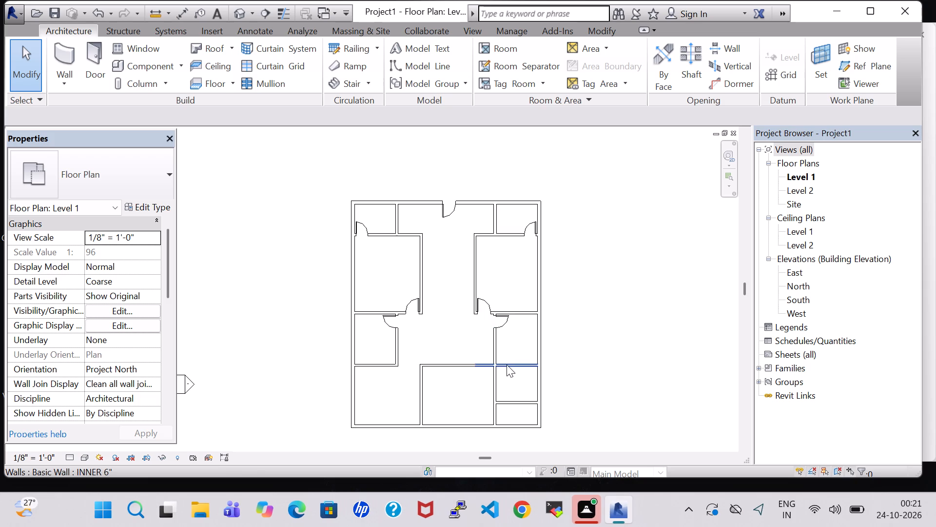
click(507, 365)
click(523, 313)
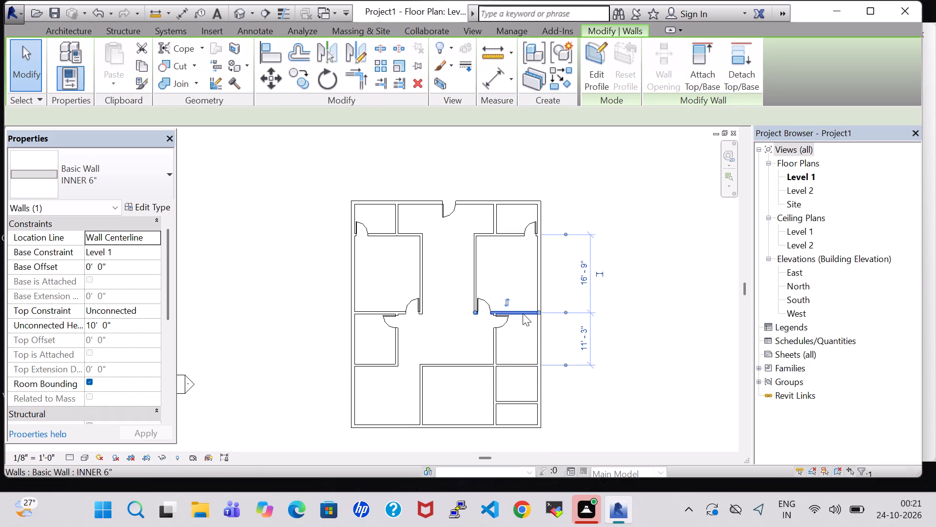
key(Up)
key(Up)
key(Up)
key(Up)
key(Up)
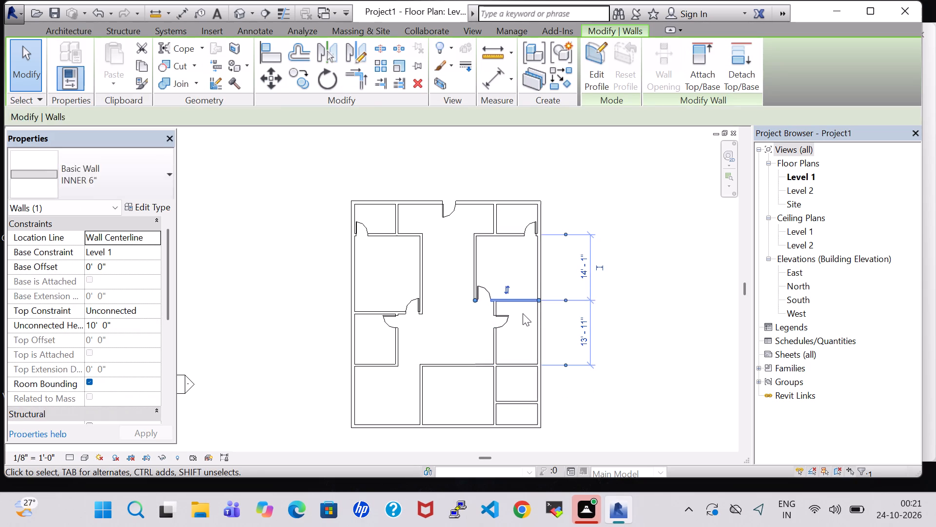
key(Up)
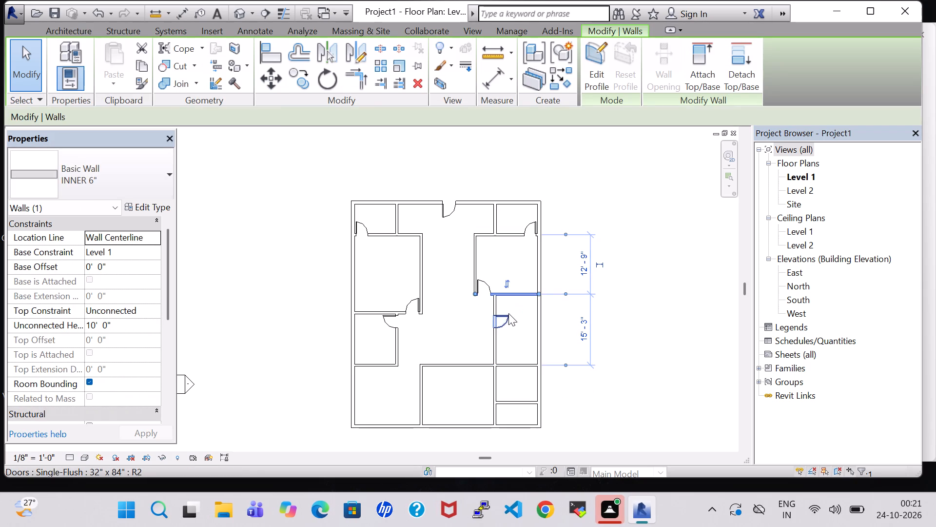
Move the small east room's 32" x 84" door north to 2'-7" from the room's north wall.
click(499, 314)
key(Up)
key(Up)
key(Up)
key(Up)
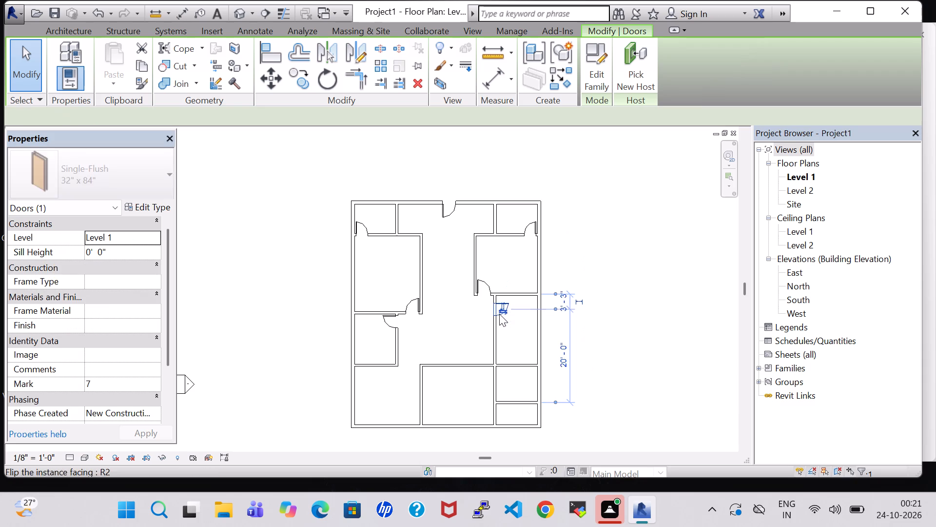
key(Up)
key(Up)
key(Down)
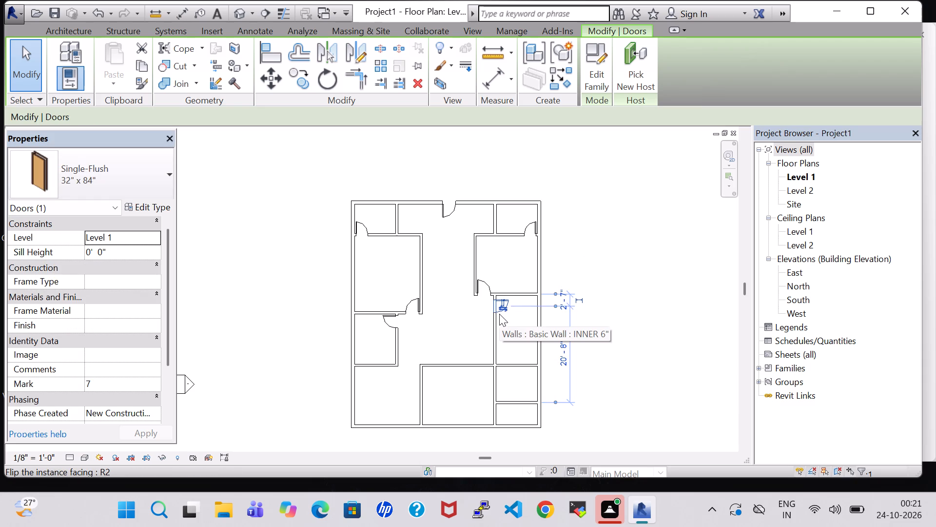
Move the small east room's south wall north to 11'-3" from its north wall and 12'-0" from the next partition south.
click(508, 363)
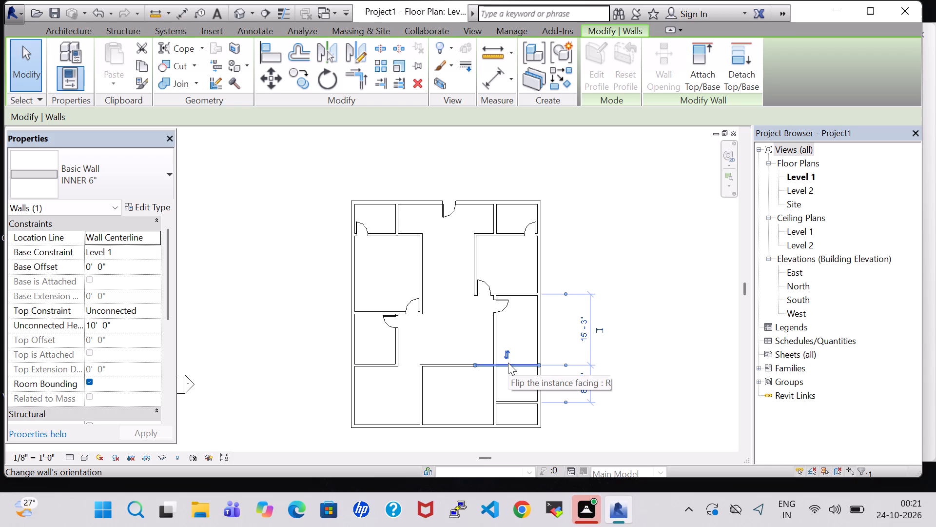
key(Up)
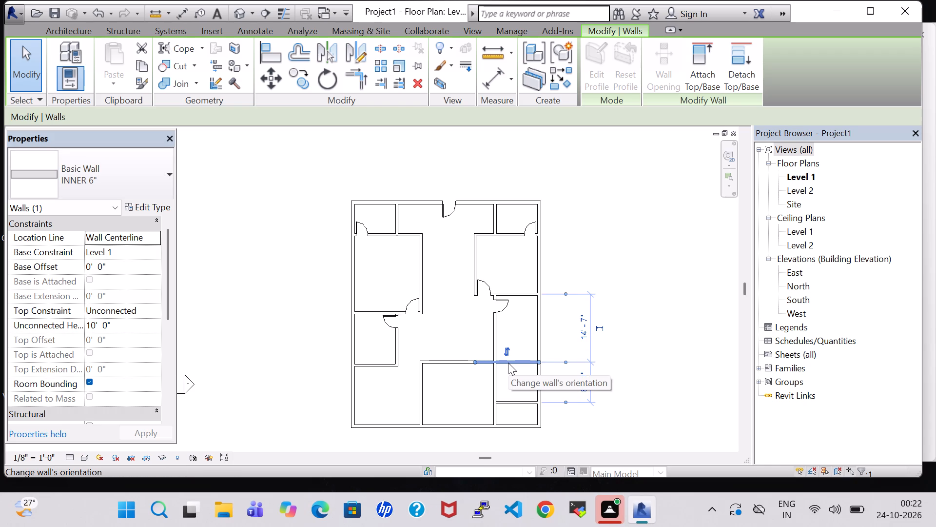
key(Up)
key(Up)
key(Up)
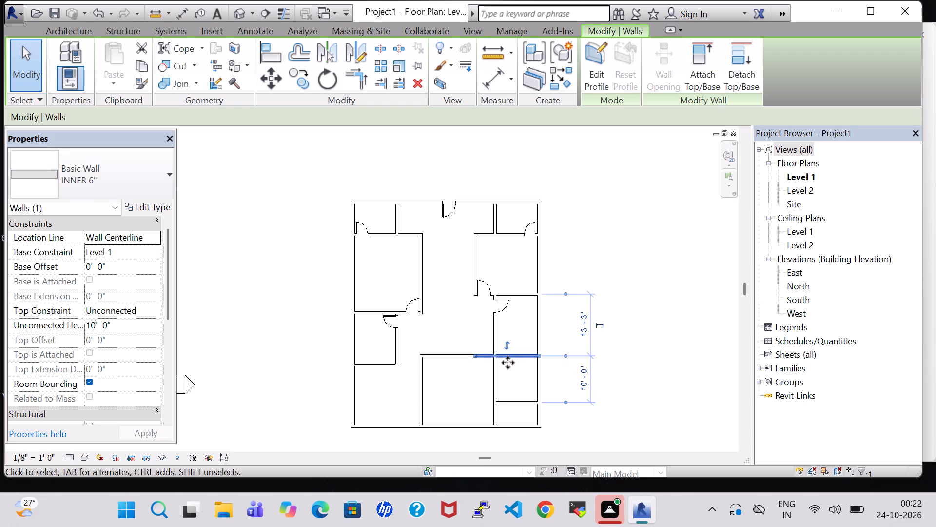
key(Up)
key(Up)
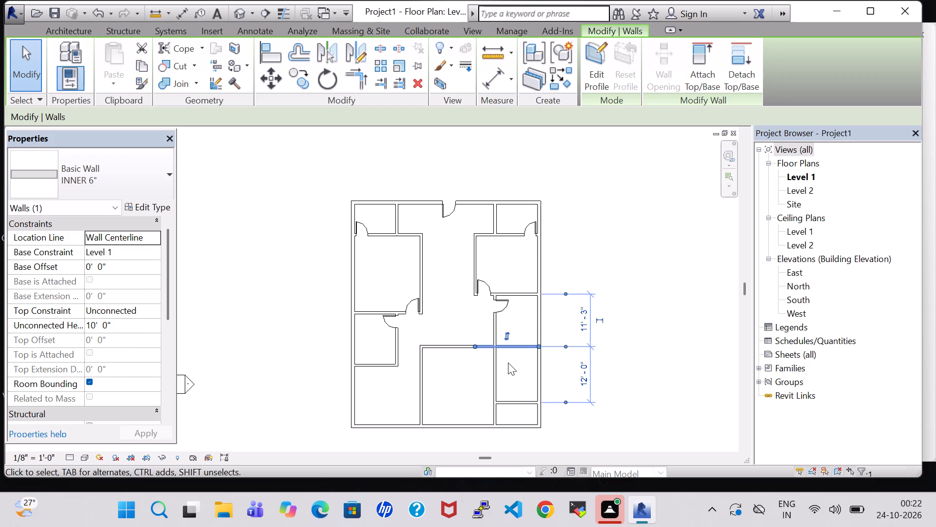
Move the large east room's west wall west to 10'-3" from the corridor's opposite wall.
click(663, 220)
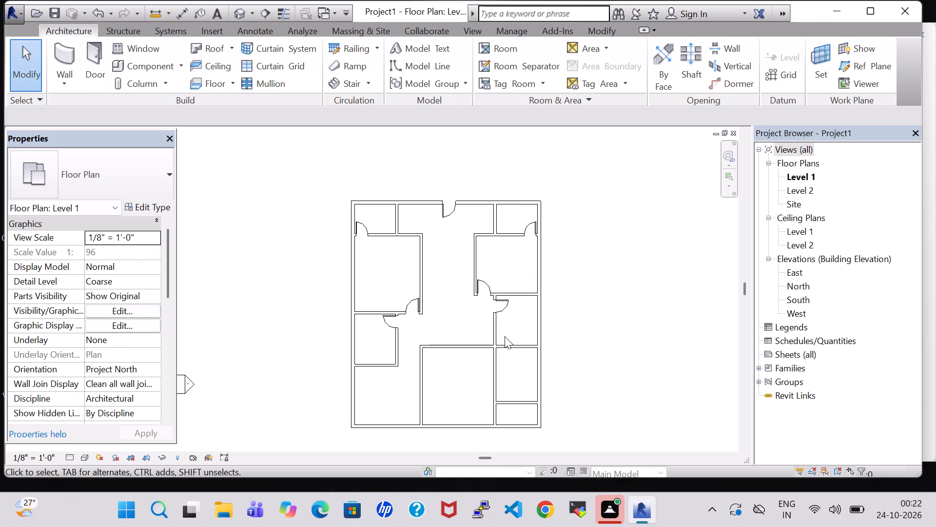
click(477, 263)
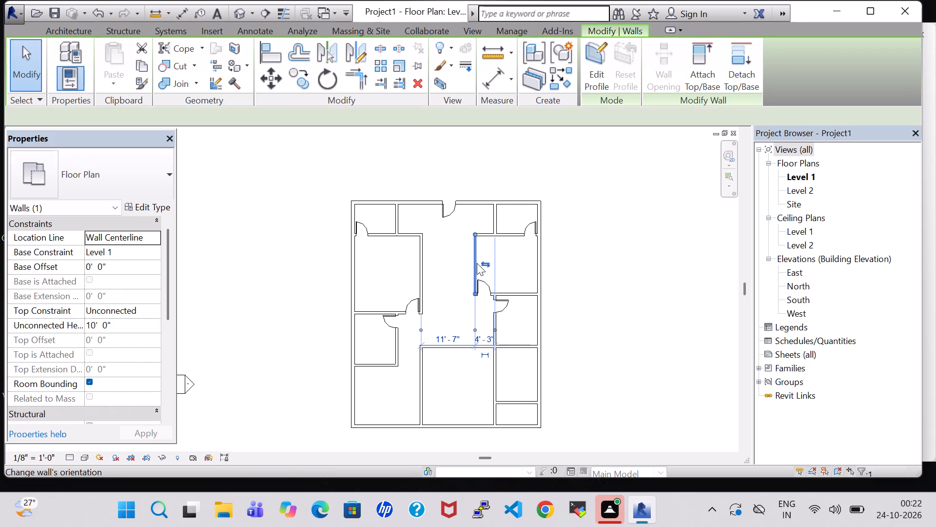
key(Left)
key(Left)
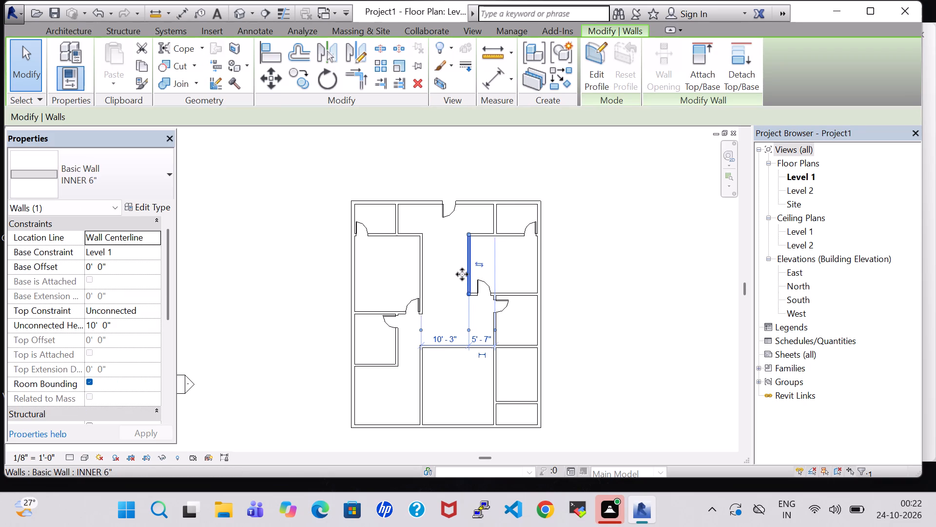
Move the large east room's 34" x 84" door west to 1'-11" from its west wall.
click(483, 282)
key(Left)
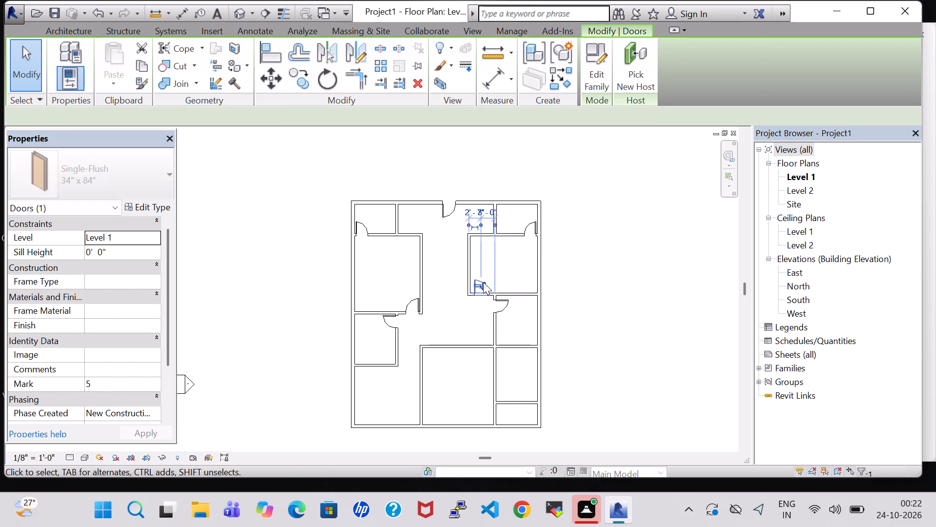
key(Left)
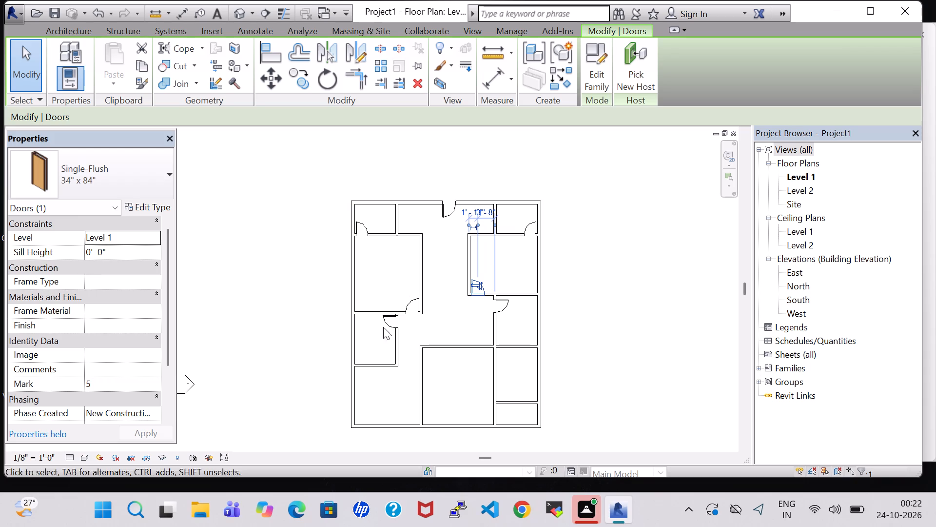
click(446, 330)
Move the long north-south wall bounding the small east rooms west to 13'-10" from the central south room's west wall.
click(496, 331)
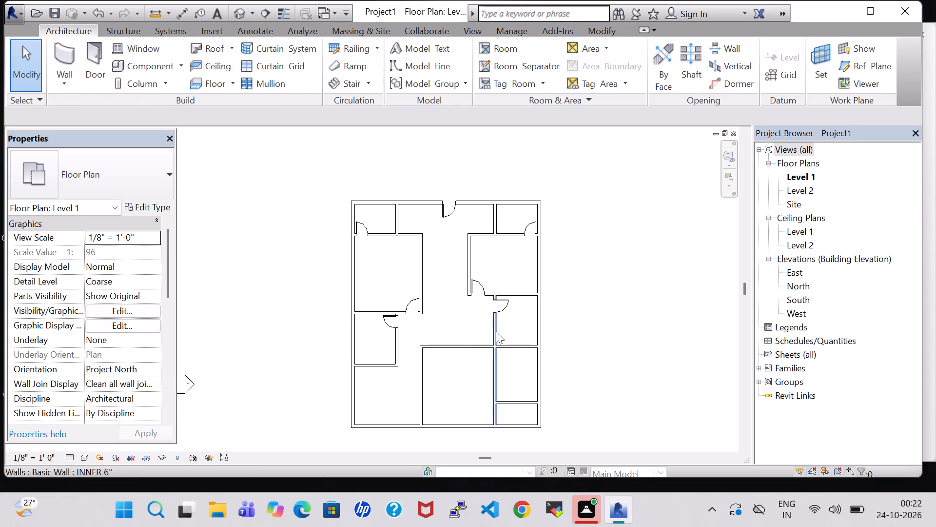
key(Left)
key(Left)
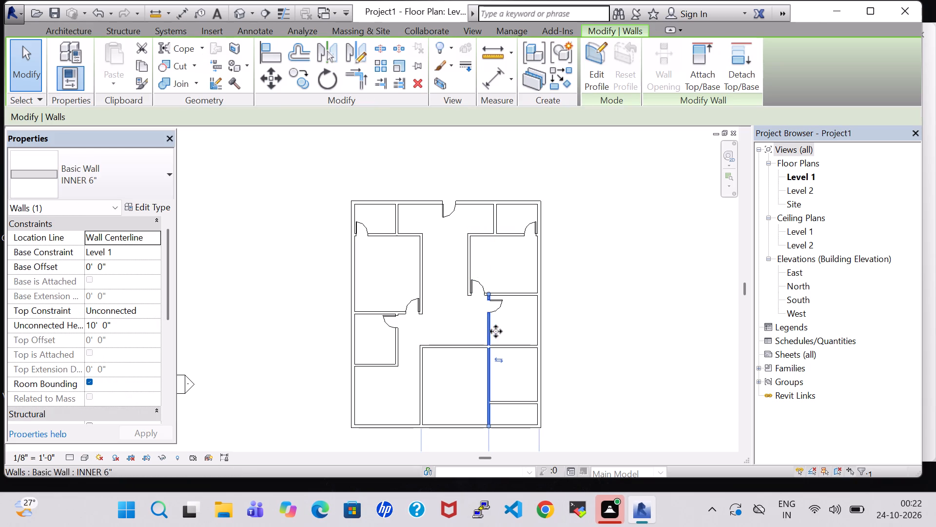
key(Left)
click(461, 377)
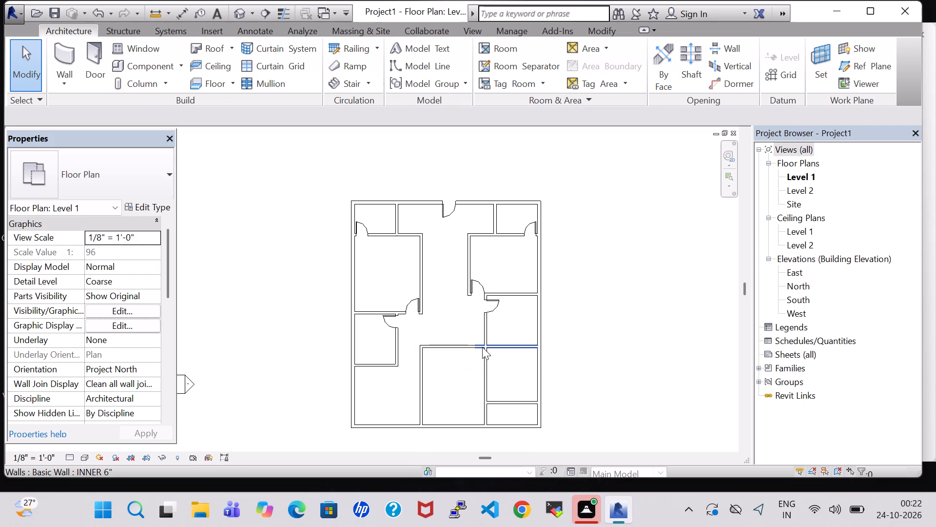
Delete the partition along the north side of the central south room.
click(464, 346)
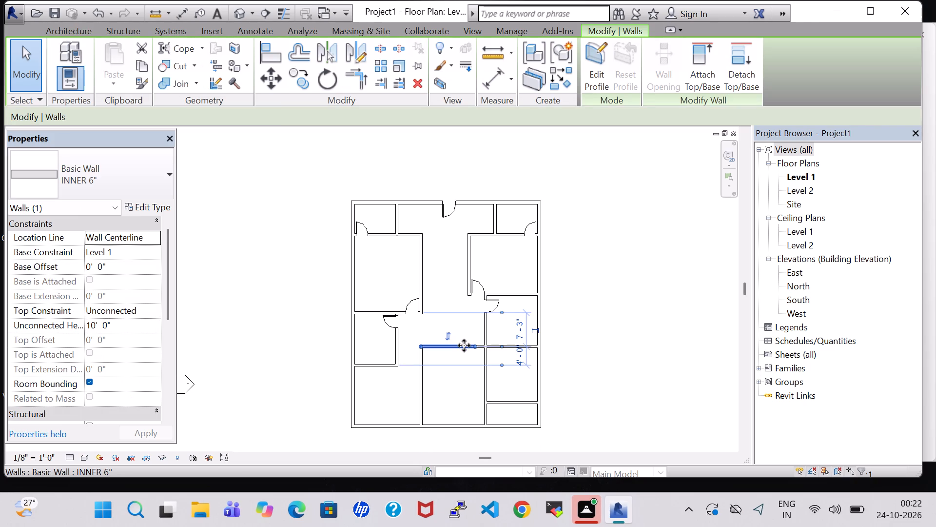
key(Delete)
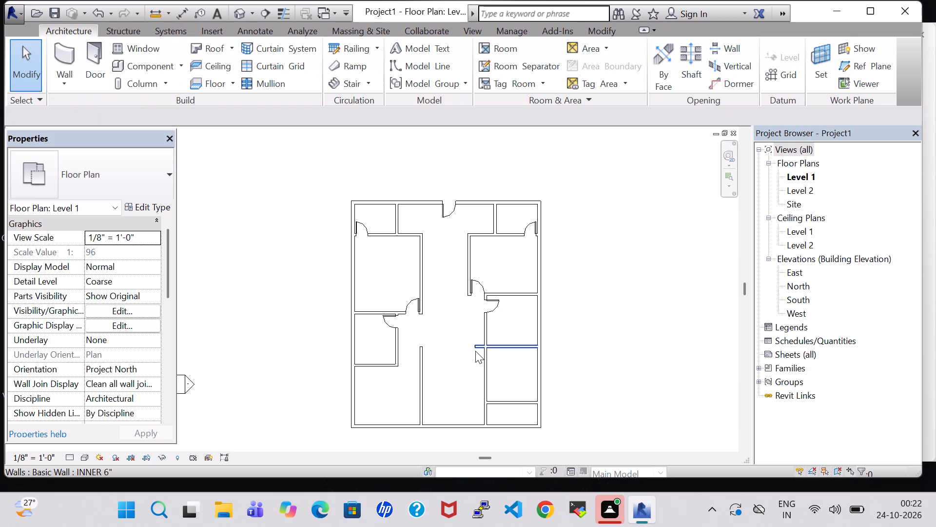
Shorten the small east room's south wall so its west end stops at the long north-south wall, undoing the accidental tilt.
click(476, 344)
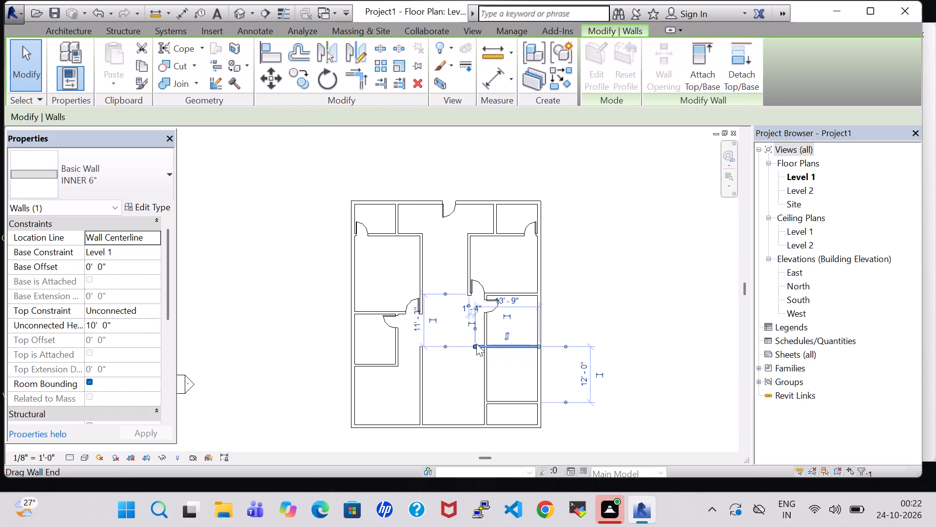
key(Right)
key(Right)
key(Right)
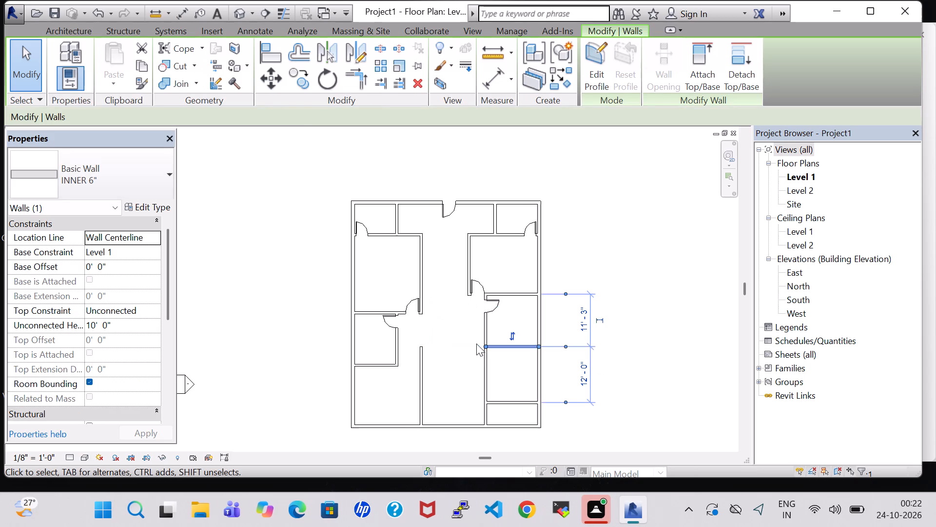
click(486, 354)
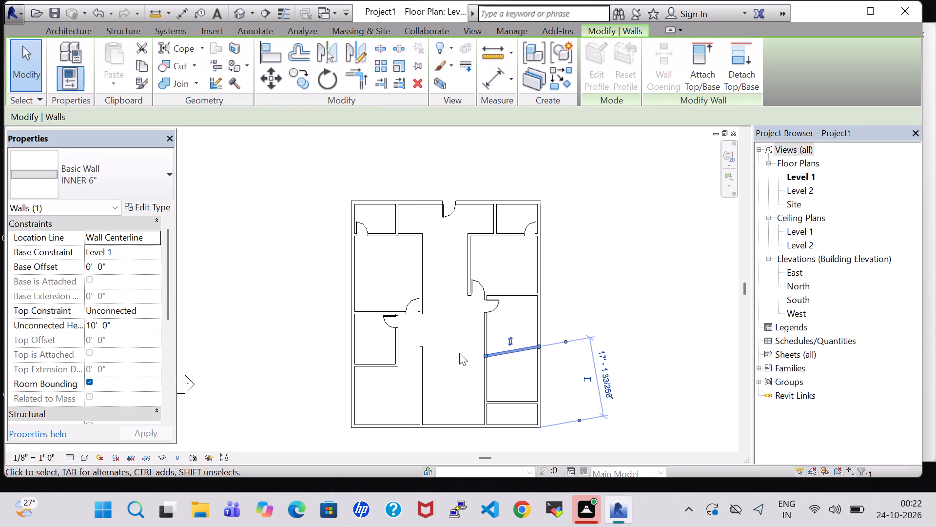
key(ctrl+z)
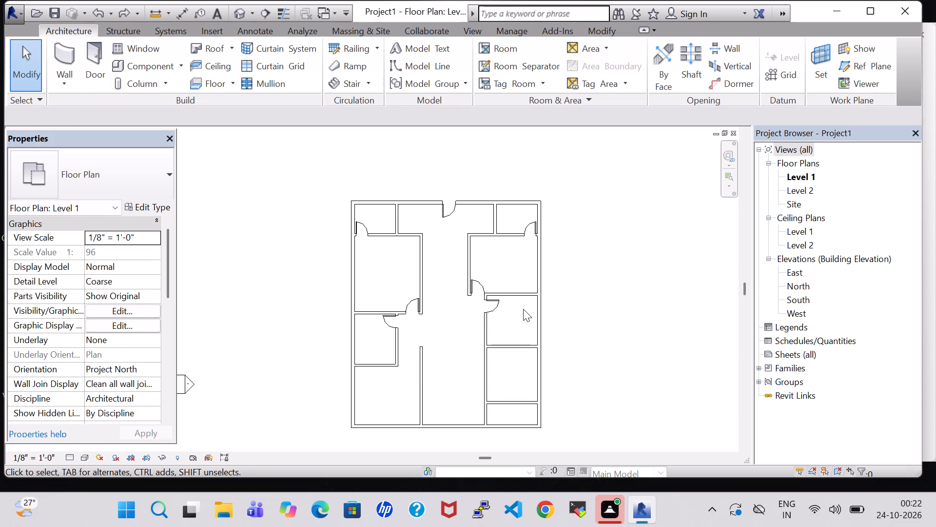
Draw a 13'-10" INNER 6" wall from the midpoint of the long north-south wall west to the central south room's west wall.
click(62, 58)
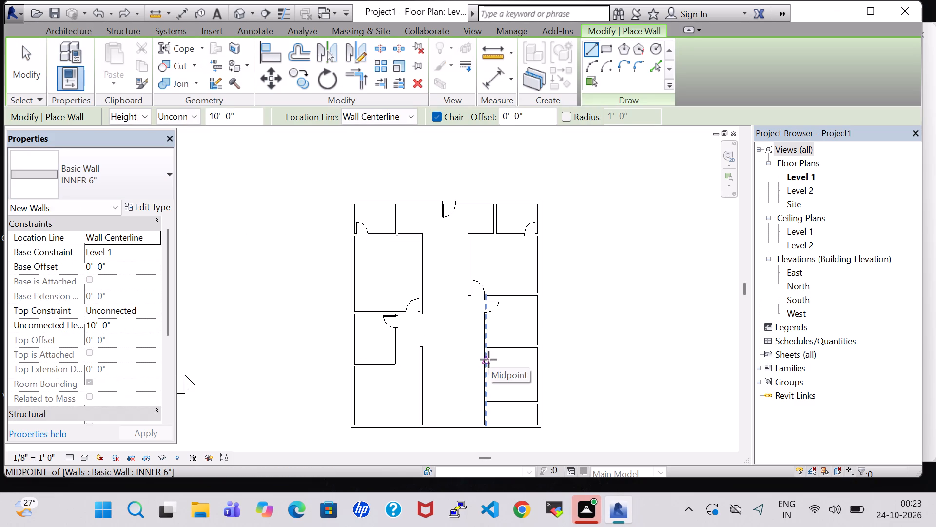
click(487, 360)
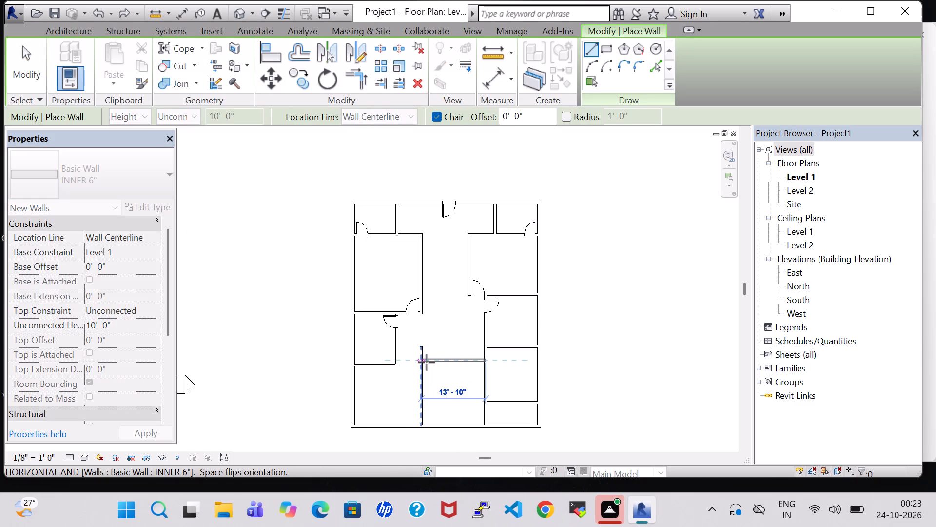
click(427, 362)
key(Escape)
key(Escape)
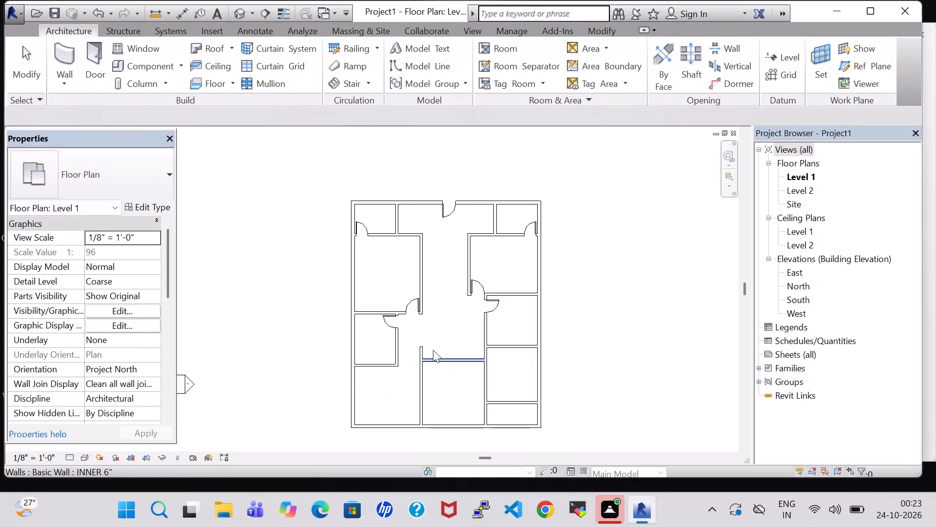
Pull the north end of the central south room's west wall south to meet the room's new north wall.
click(422, 352)
key(Down)
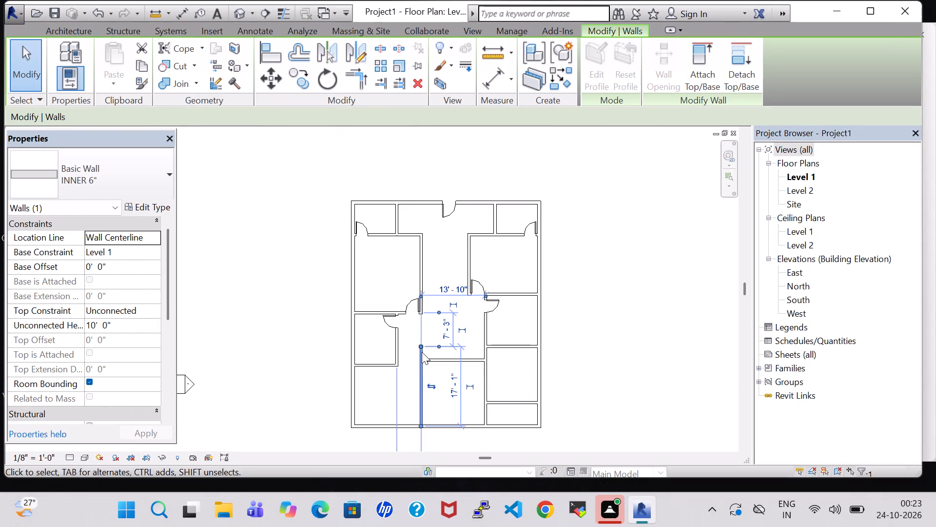
key(Down)
key(Down)
key(Down)
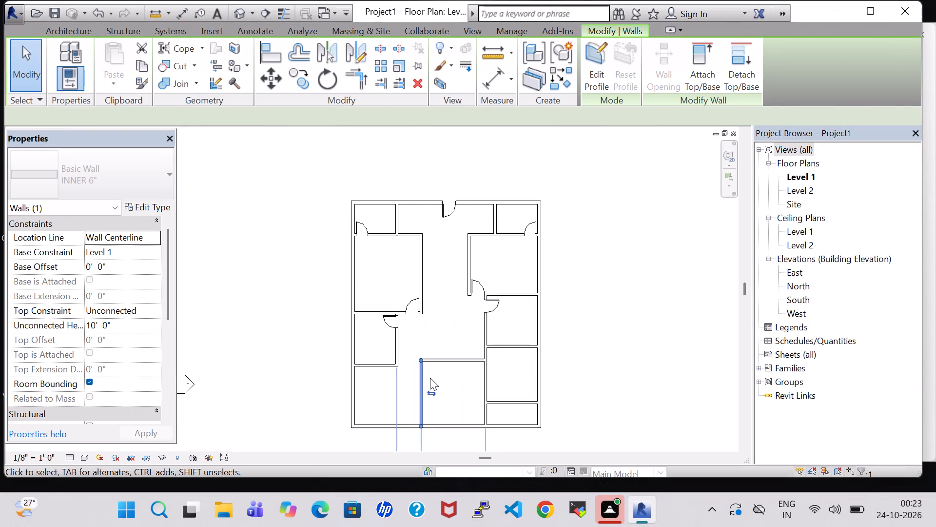
click(436, 380)
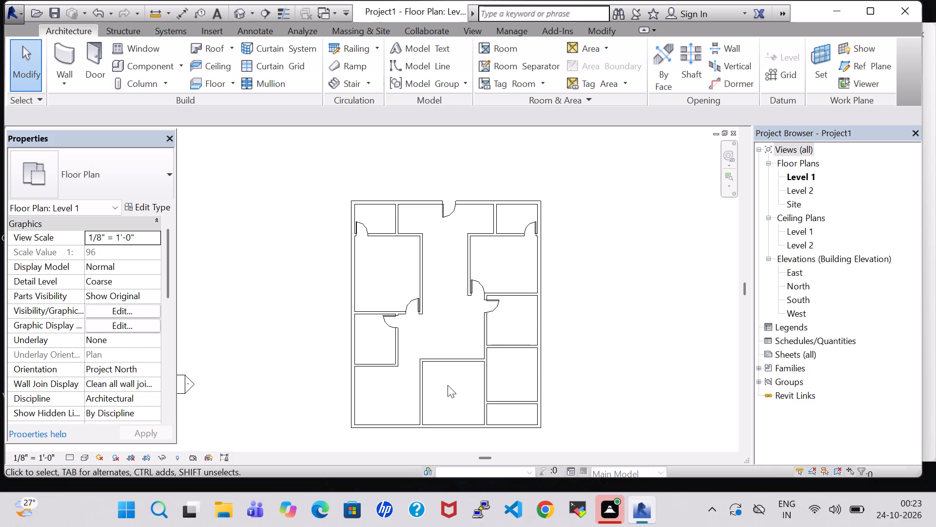
Move the large west room's south wall north to 15'-5" from its north wall and 12'-7" from the next partition south.
click(370, 316)
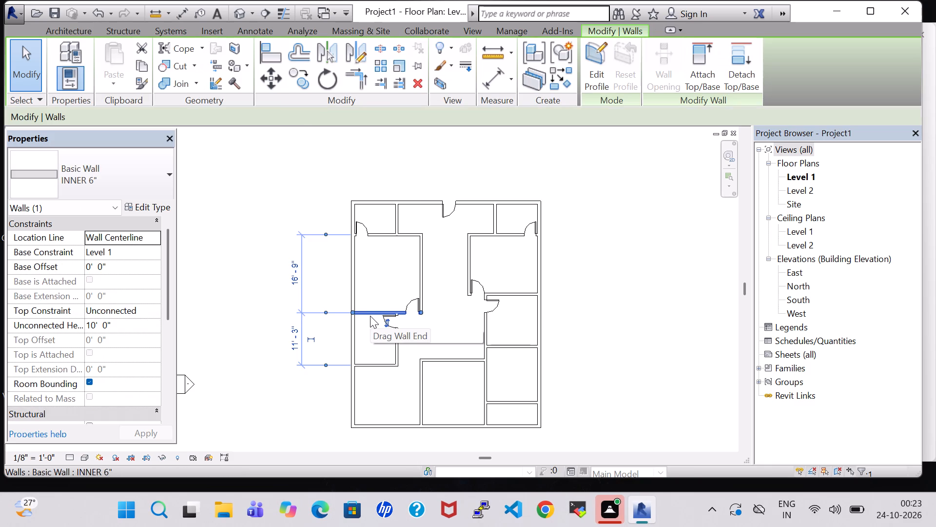
key(Up)
key(Up)
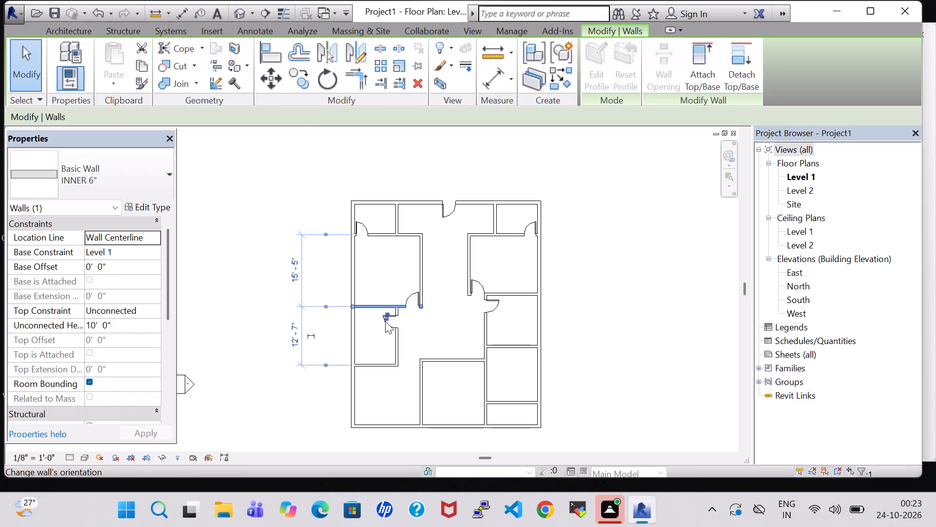
Move the 32" x 84" door in the small west room's east wall north toward the room's north wall.
click(394, 322)
key(Up)
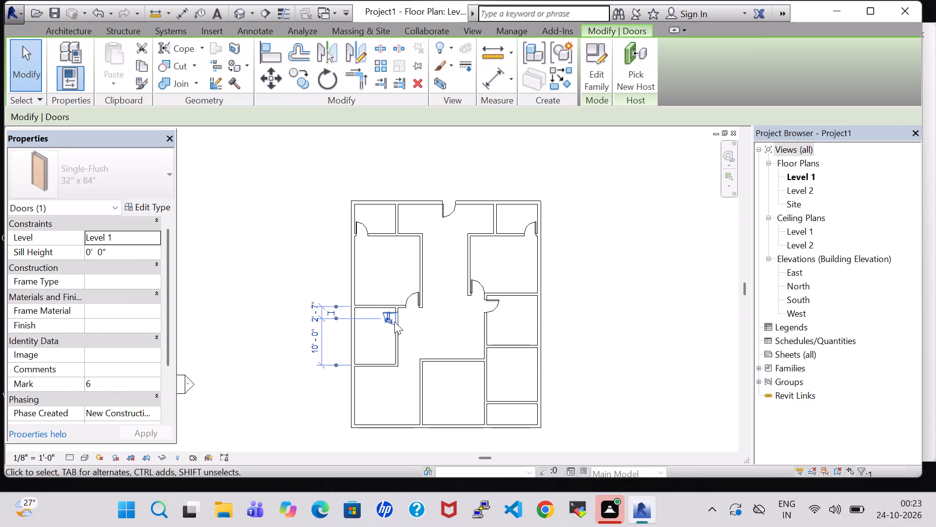
key(Up)
click(415, 324)
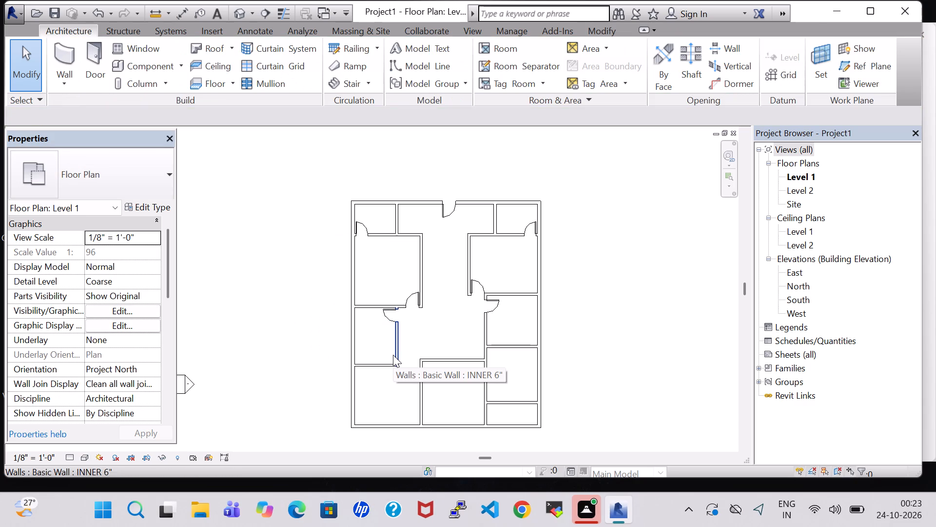
Move the small west room's east wall slightly east.
click(393, 355)
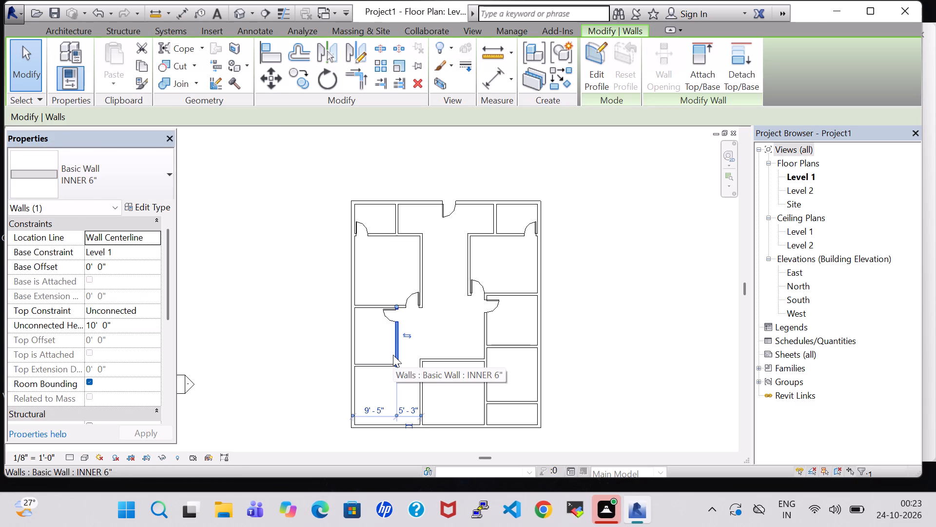
key(Right)
click(451, 345)
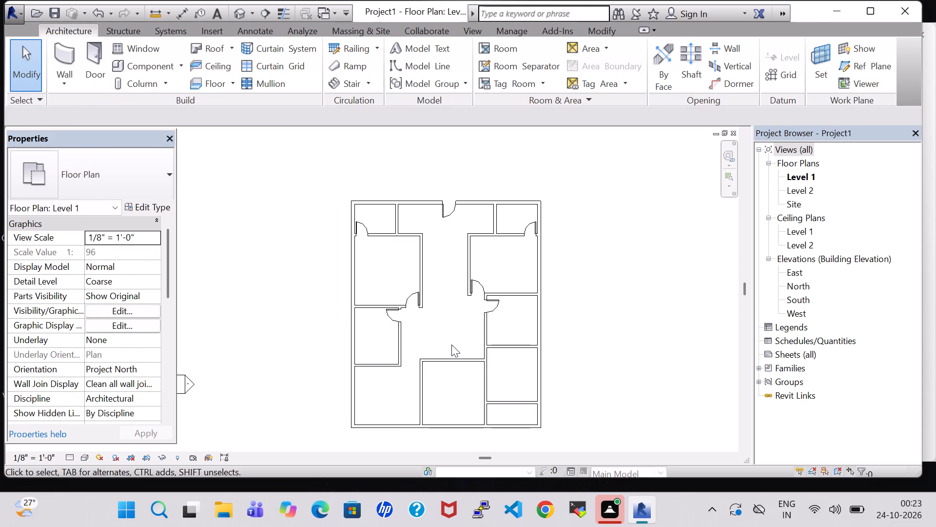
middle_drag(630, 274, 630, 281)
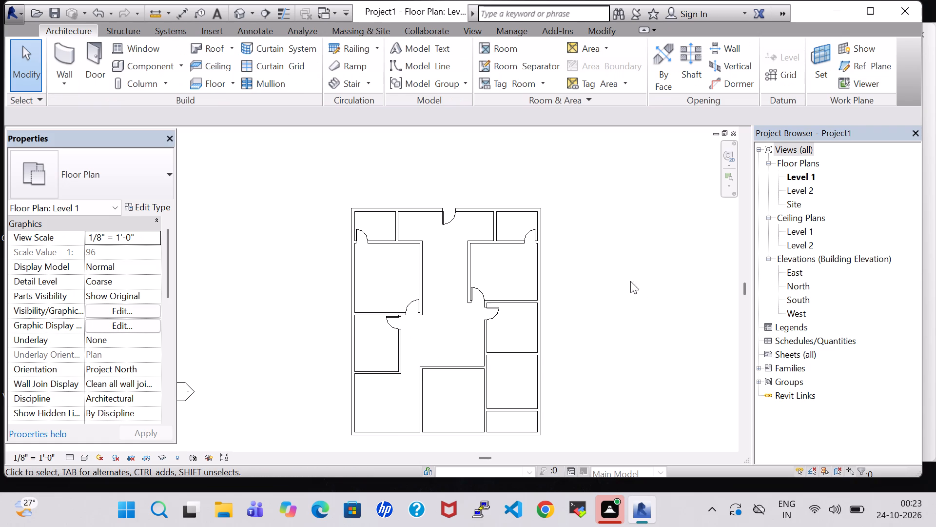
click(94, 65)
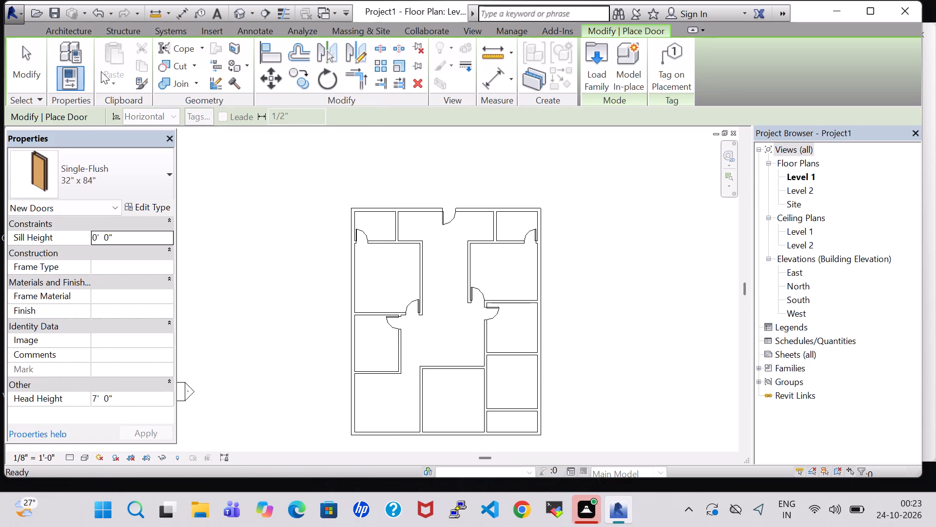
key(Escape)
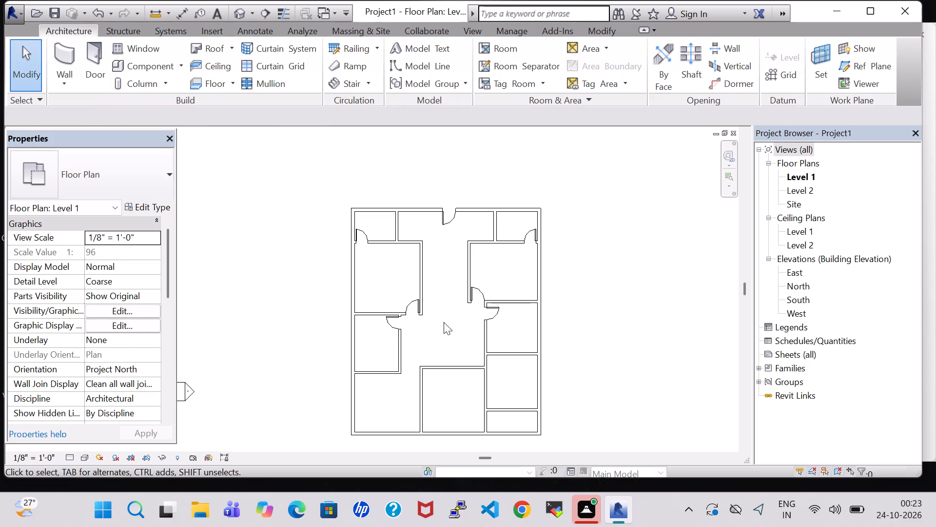
Move the central south room's north wall south to 12'-10" from the south exterior wall.
click(459, 371)
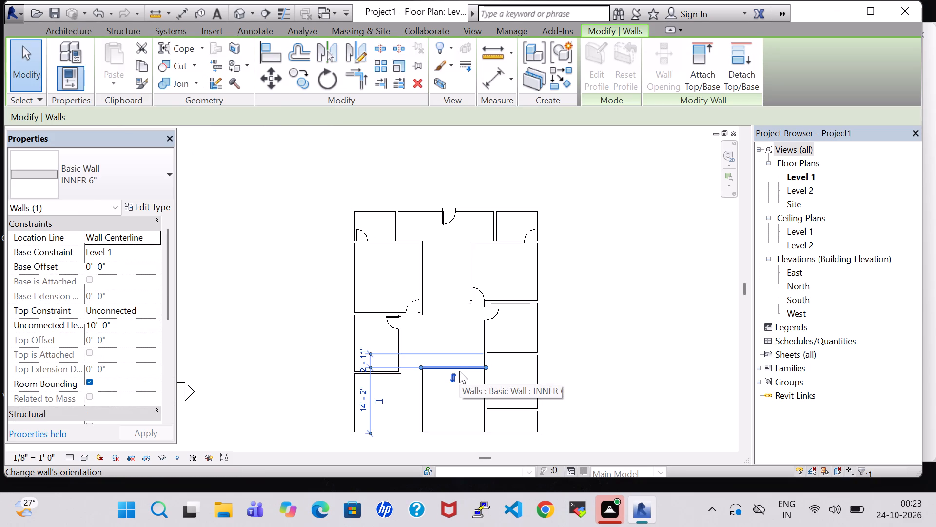
key(Down)
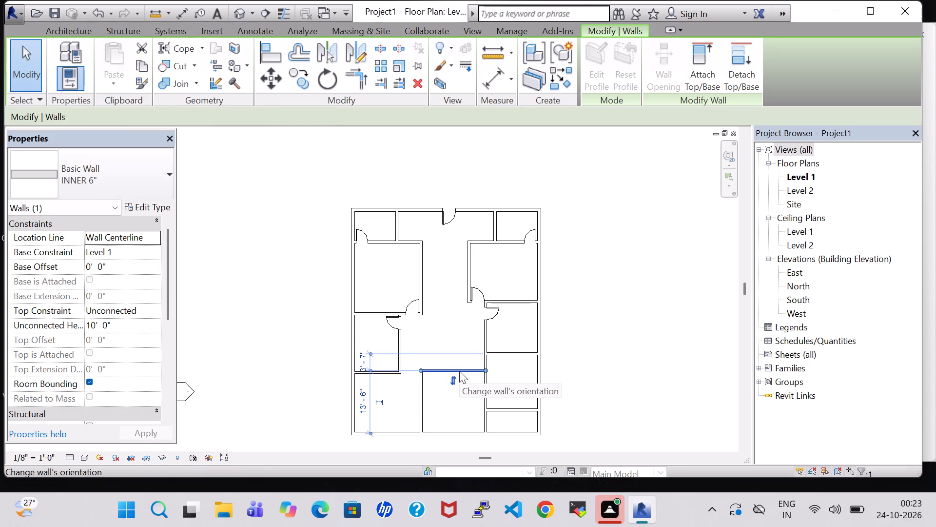
key(Down)
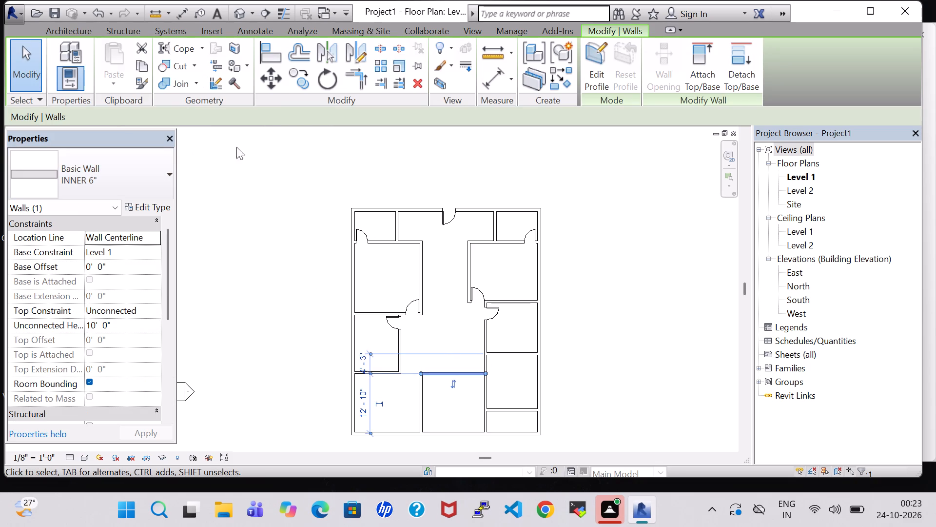
Place a Single-Flush 30" x 80" door in the middle east room's west wall, swinging inward, about 1'-9" from its north wall.
click(81, 29)
click(91, 54)
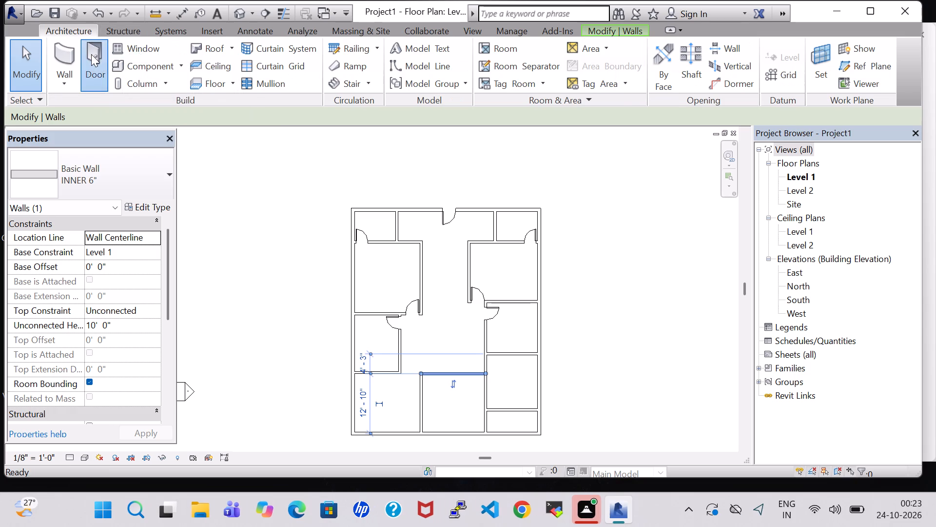
click(159, 182)
scroll(83, 228, up, 2)
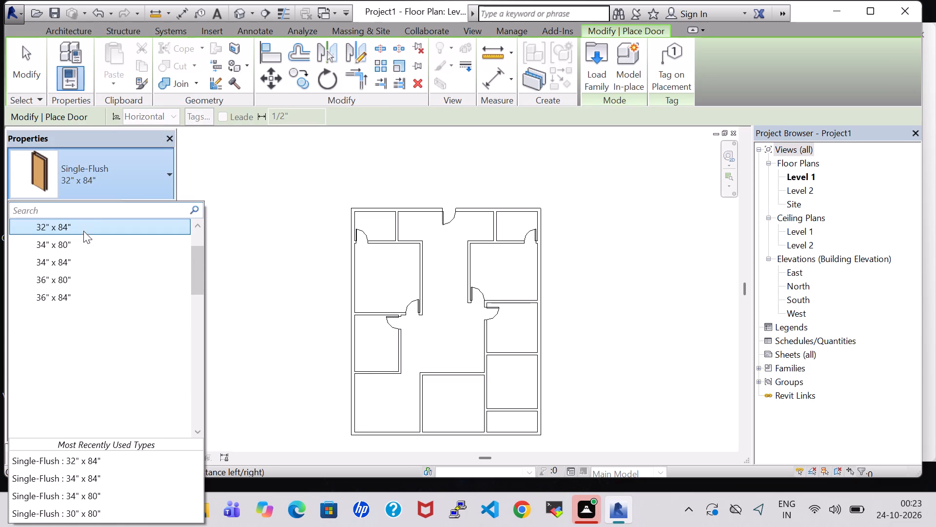
click(83, 252)
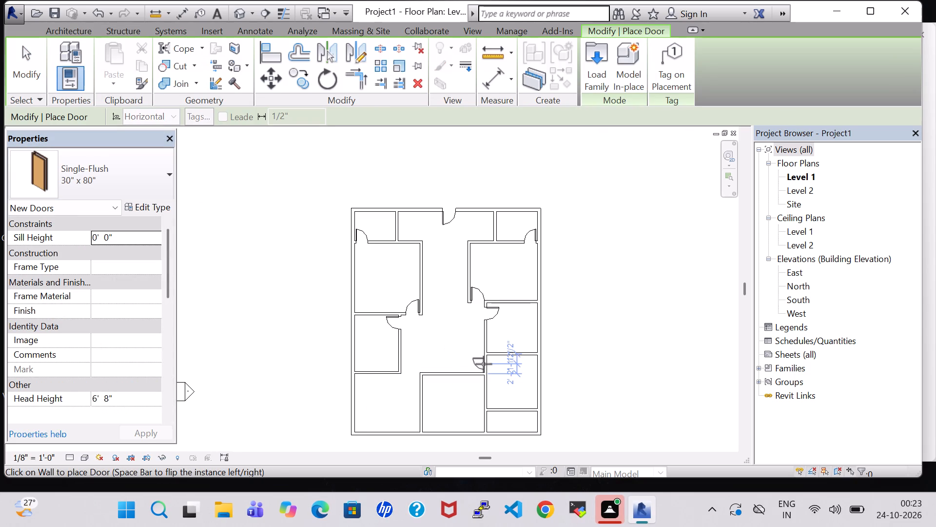
scroll(493, 364, up, 8)
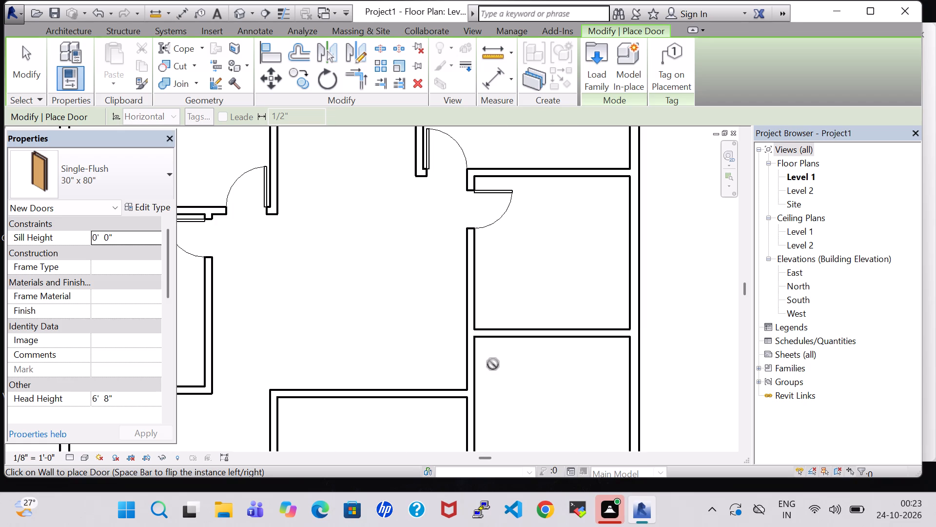
key(space)
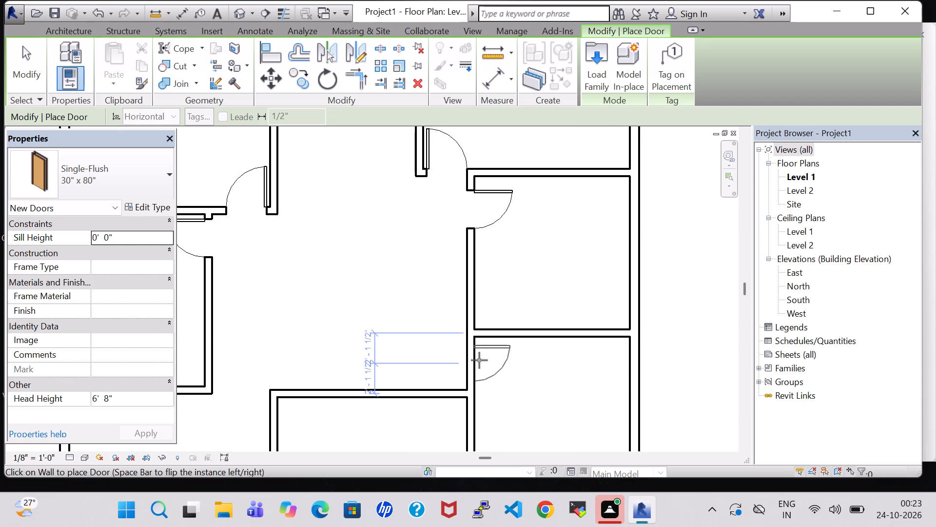
scroll(480, 359, up, 5)
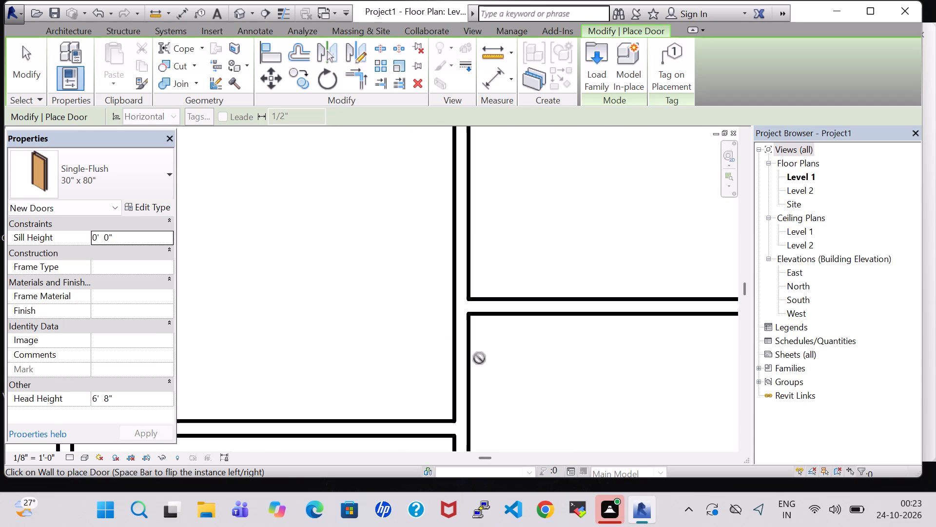
click(473, 358)
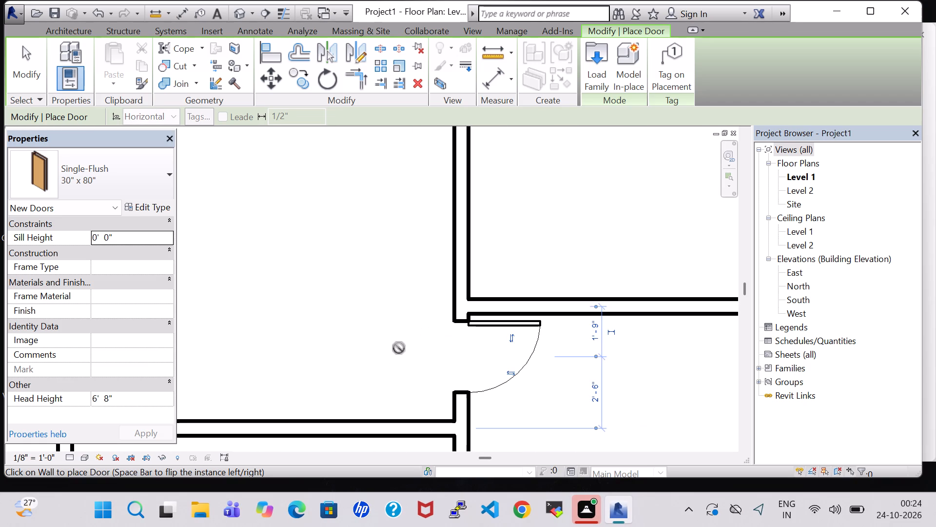
scroll(360, 331, down, 7)
key(Escape)
key(Escape)
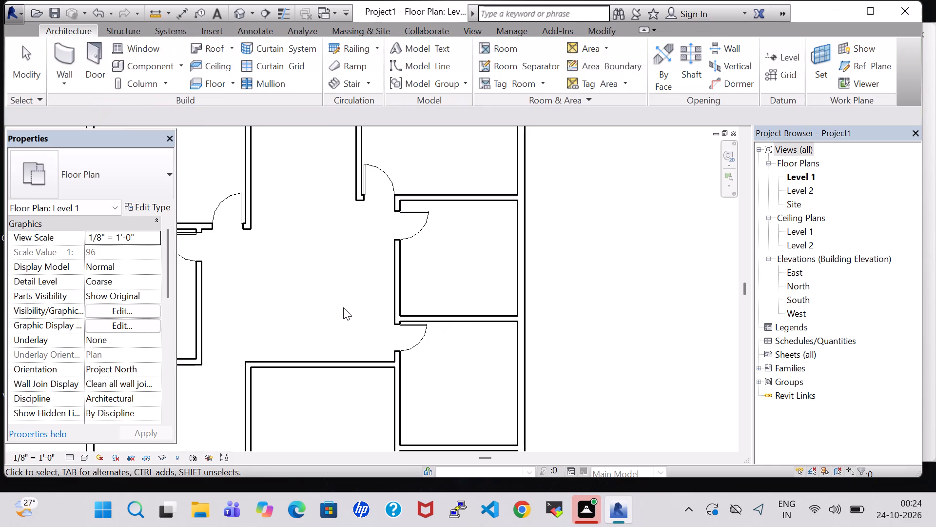
Place a Single-Flush 34" x 84" door in the central south room's west wall, swinging inward, about 1'-11" from its north wall.
scroll(343, 307, down, 4)
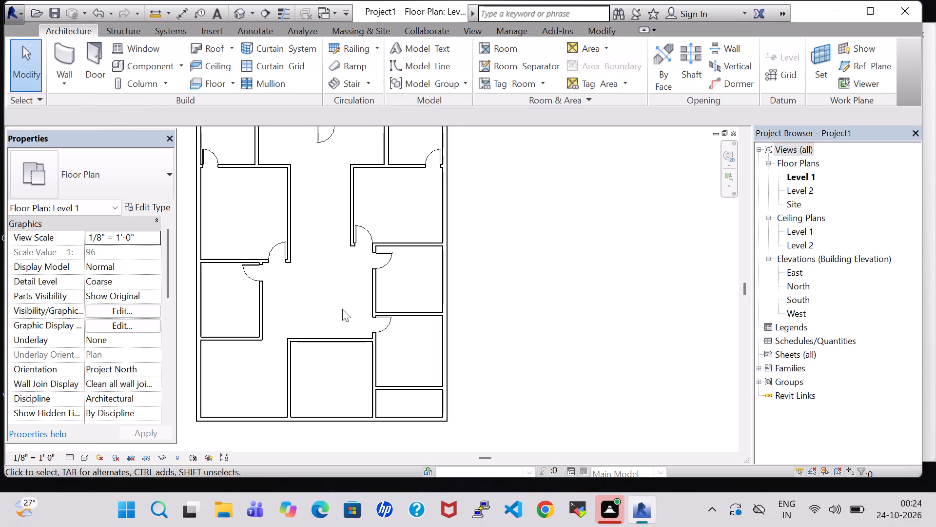
click(100, 55)
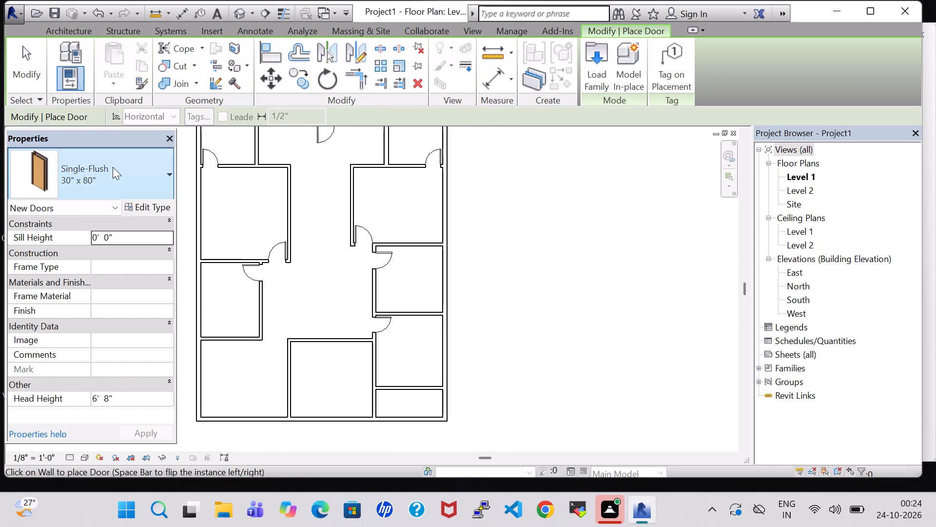
click(113, 167)
click(117, 321)
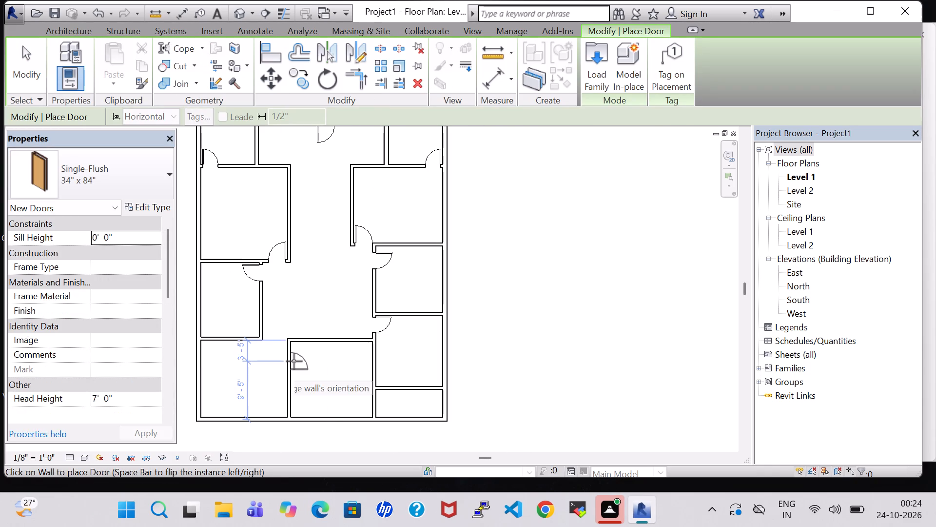
key(space)
scroll(294, 361, up, 5)
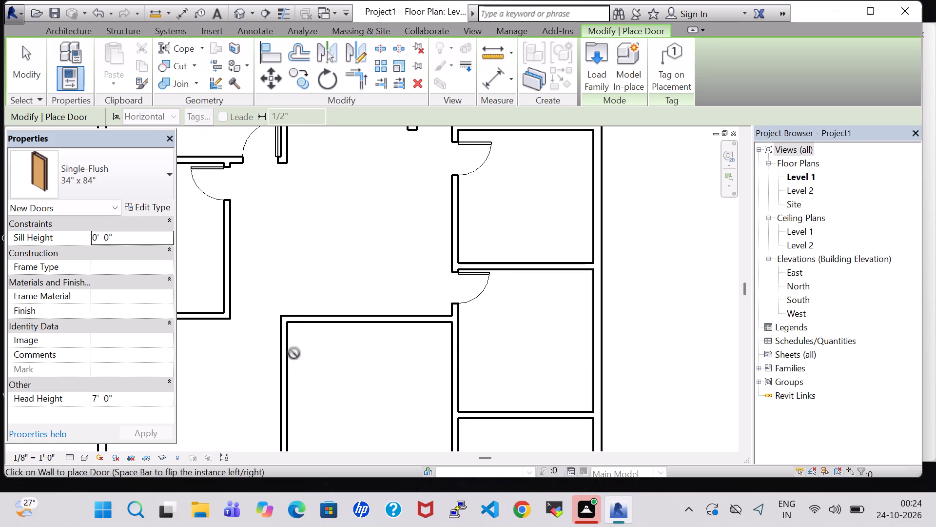
click(290, 343)
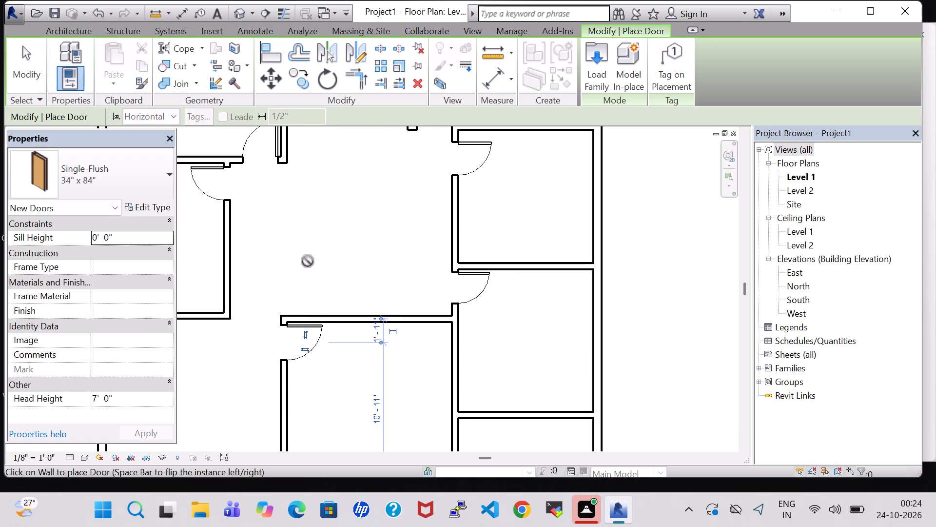
key(Escape)
key(Escape)
Place a Single-Flush 30" x 80" door in the small southeast room's west wall, swinging inward, close to the south exterior wall.
scroll(306, 260, down, 5)
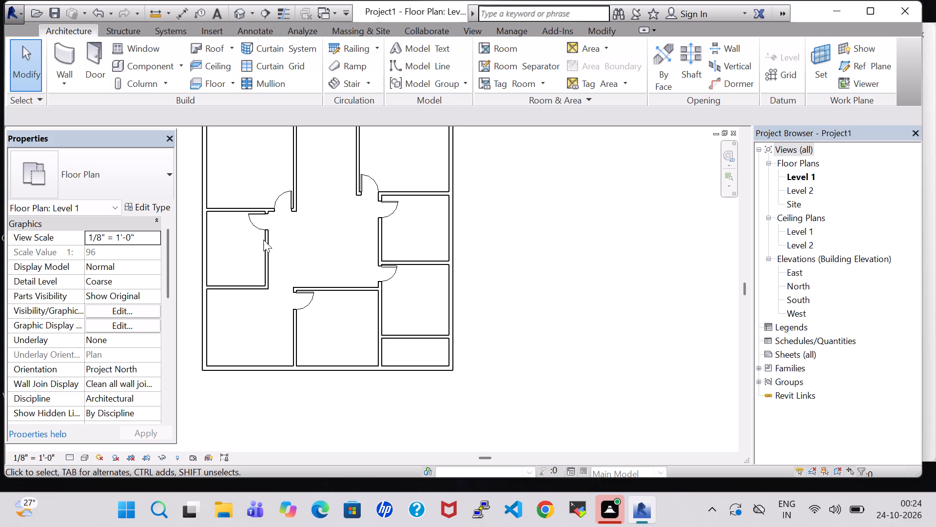
click(87, 66)
click(114, 176)
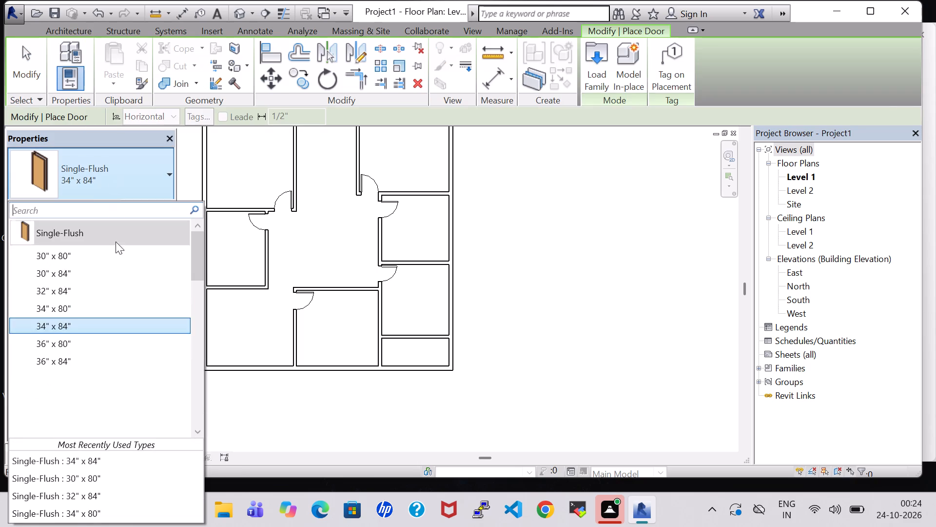
click(102, 258)
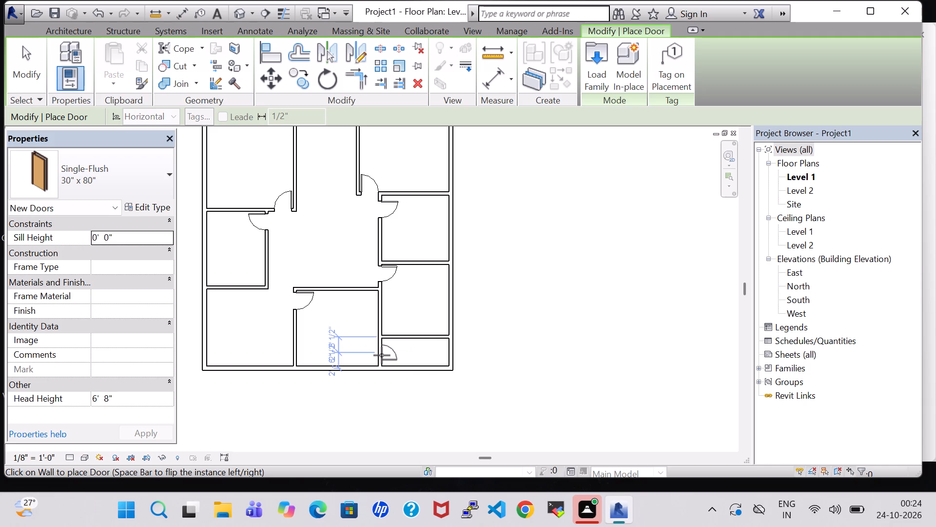
scroll(382, 355, up, 5)
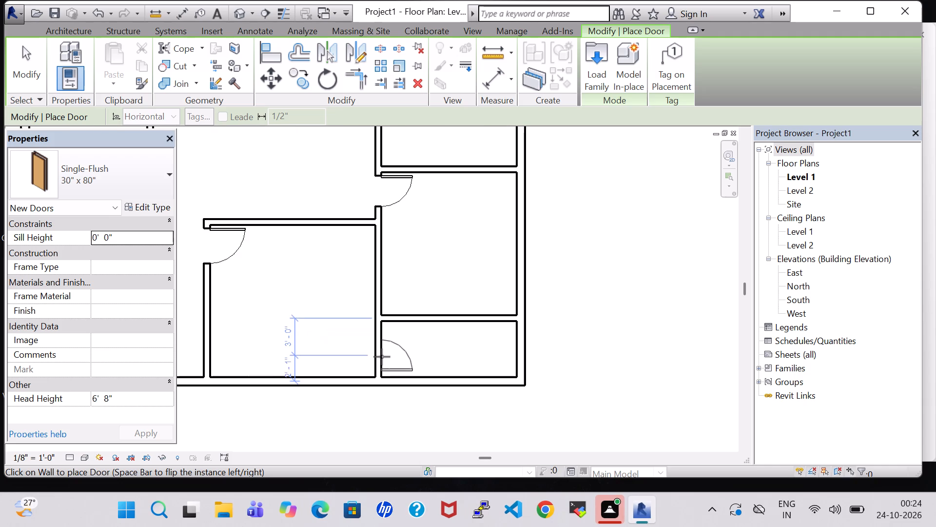
click(382, 359)
key(Escape)
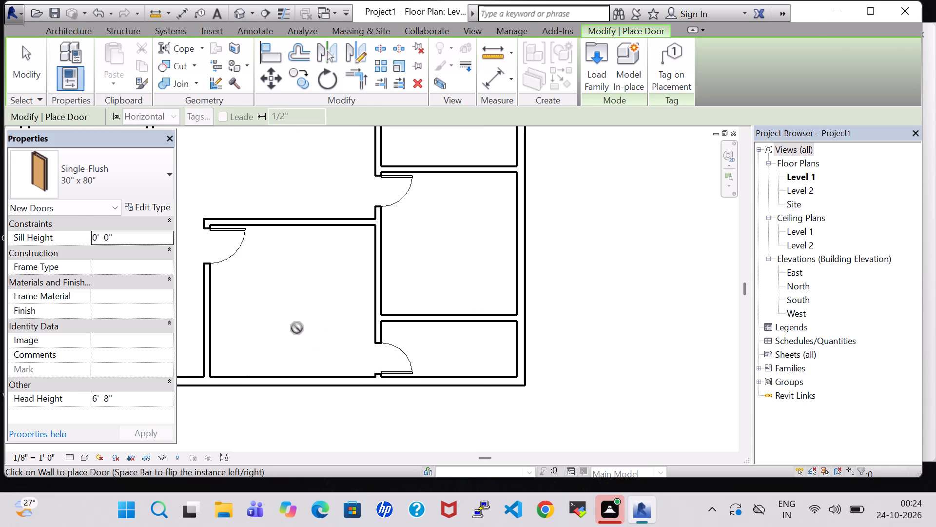
key(Escape)
Divide the small southeast room with a north-south INNER 6" wall 7'-3" from its west wall and 4'-3" from the east exterior wall.
scroll(297, 328, down, 3)
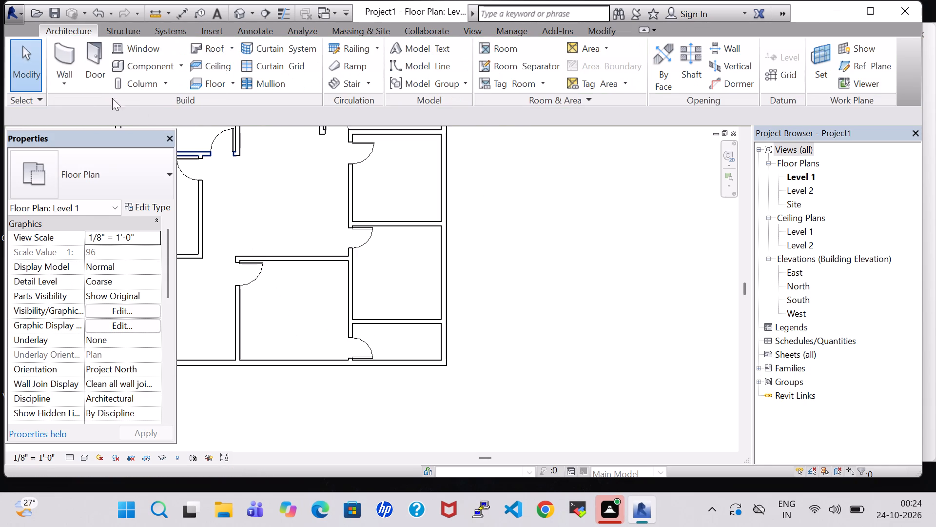
click(58, 56)
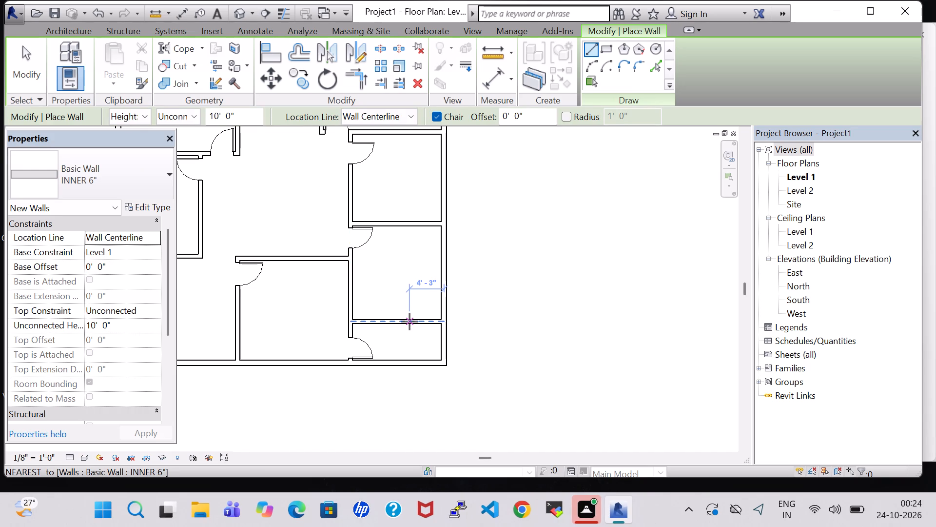
click(409, 322)
click(409, 362)
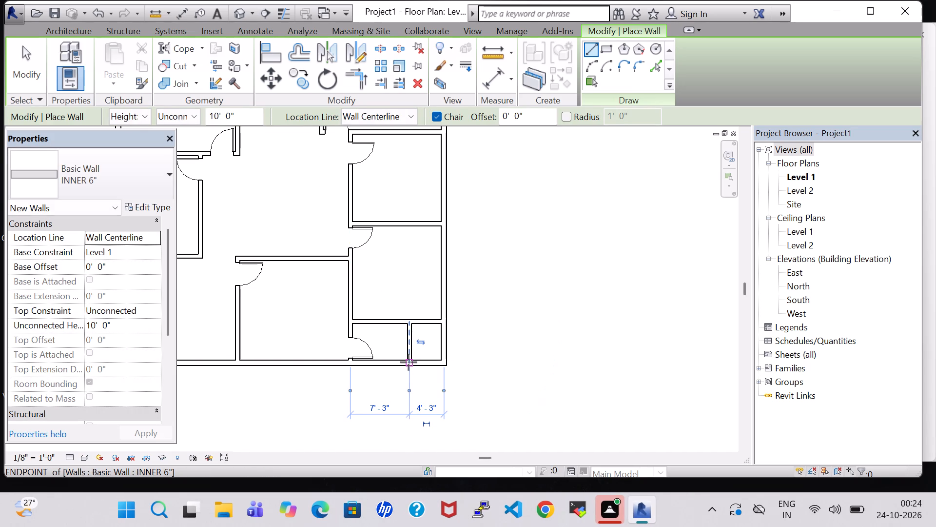
key(Escape)
key(Escape)
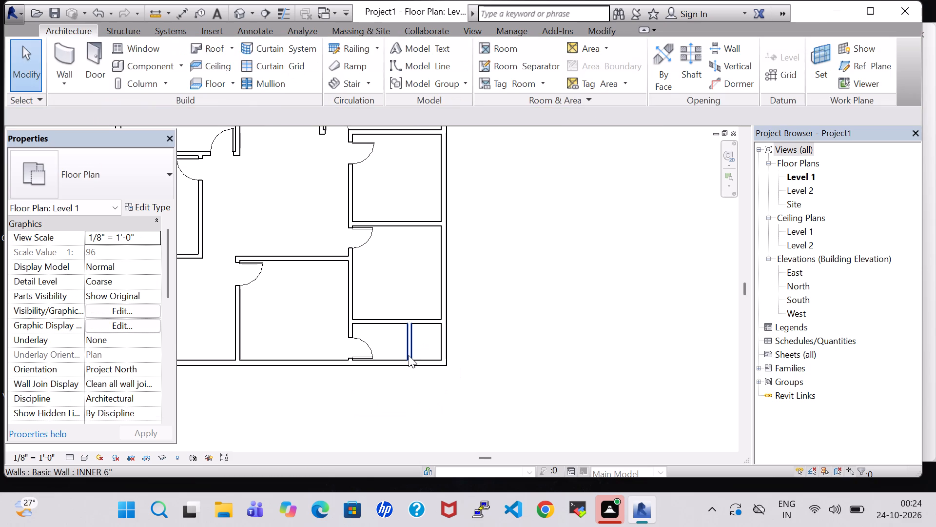
Place a Single-Flush 30" x 80" door in the southeast room's dividing wall, swinging west, about 1'-6" from the north partition.
click(90, 58)
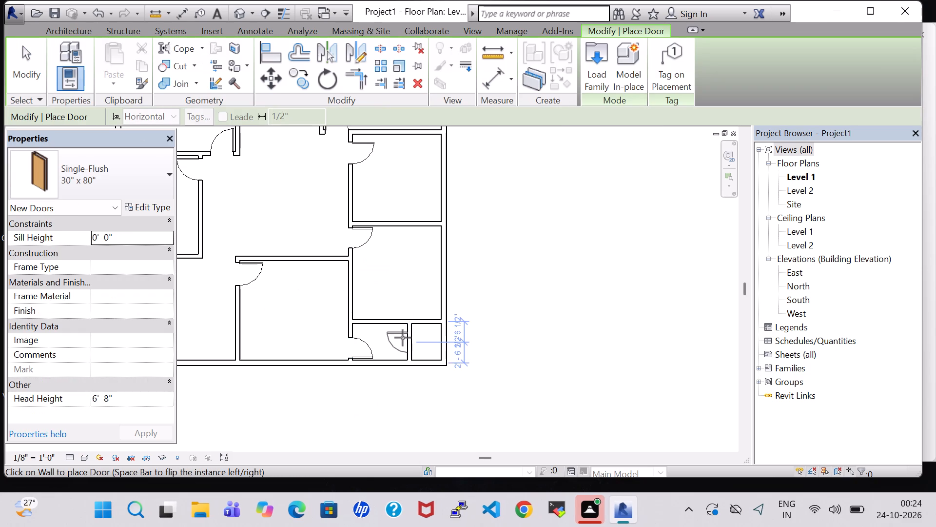
scroll(403, 337, up, 3)
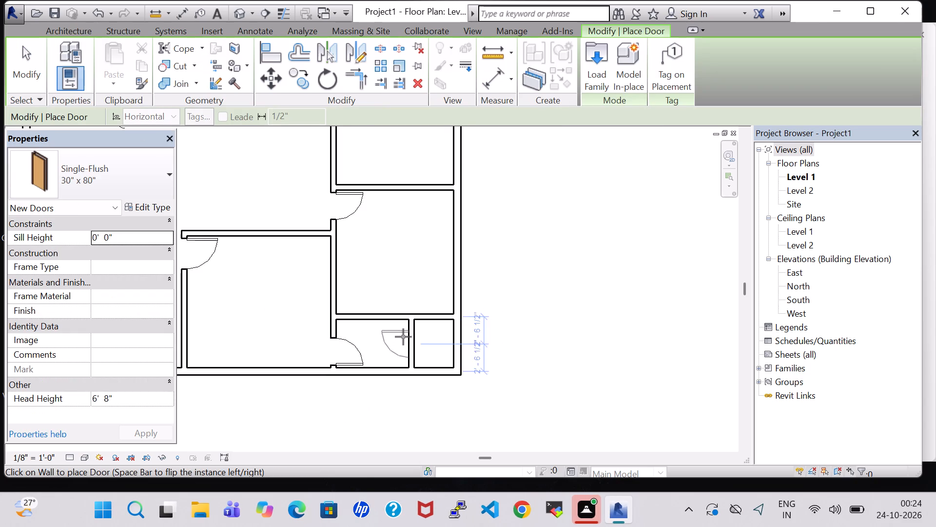
scroll(403, 337, up, 1)
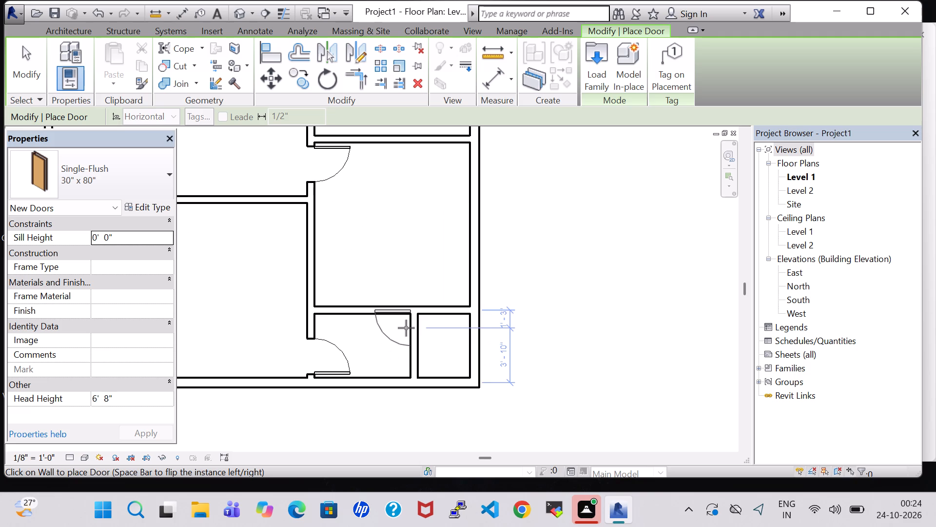
click(407, 334)
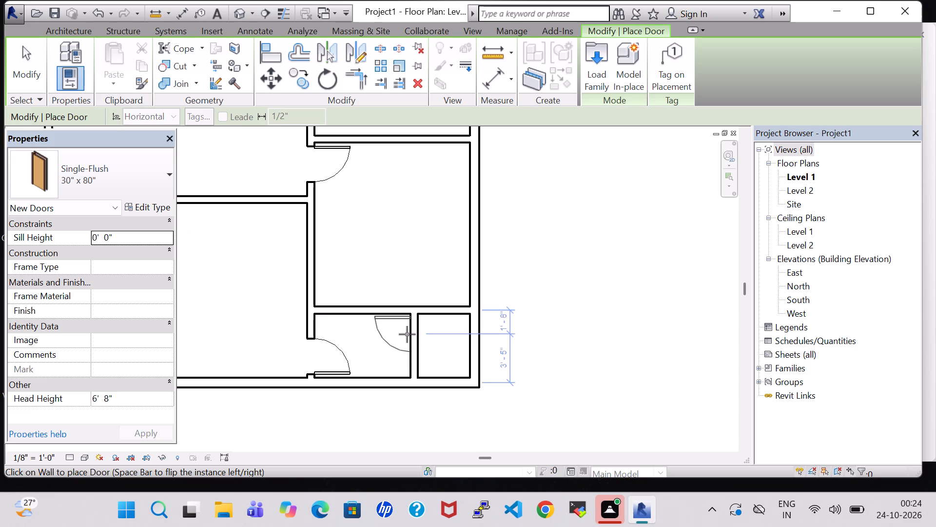
key(Escape)
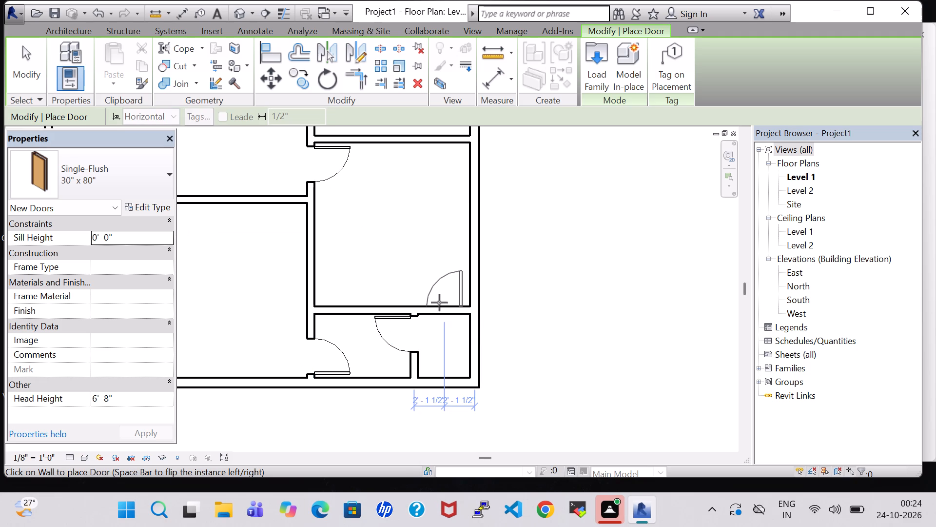
Place a 30" x 80" door in the southeast corner room's north wall, swinging north and hinged west, about 1'-10" east of the dividing wall.
key(space)
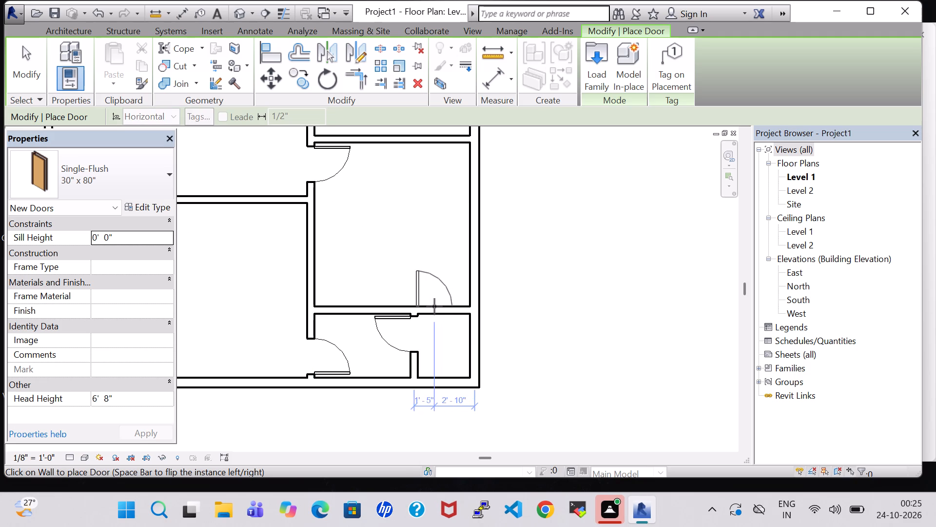
scroll(440, 308, up, 4)
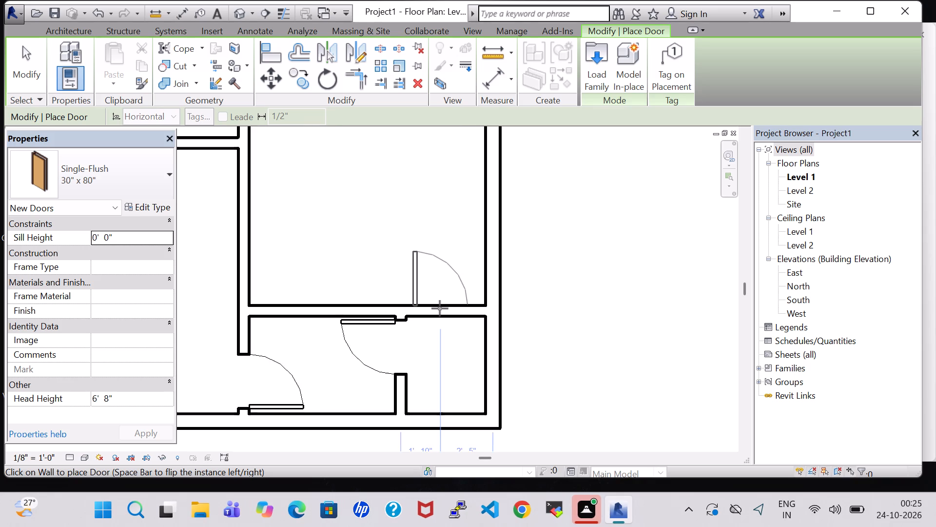
click(439, 309)
key(Escape)
key(Escape)
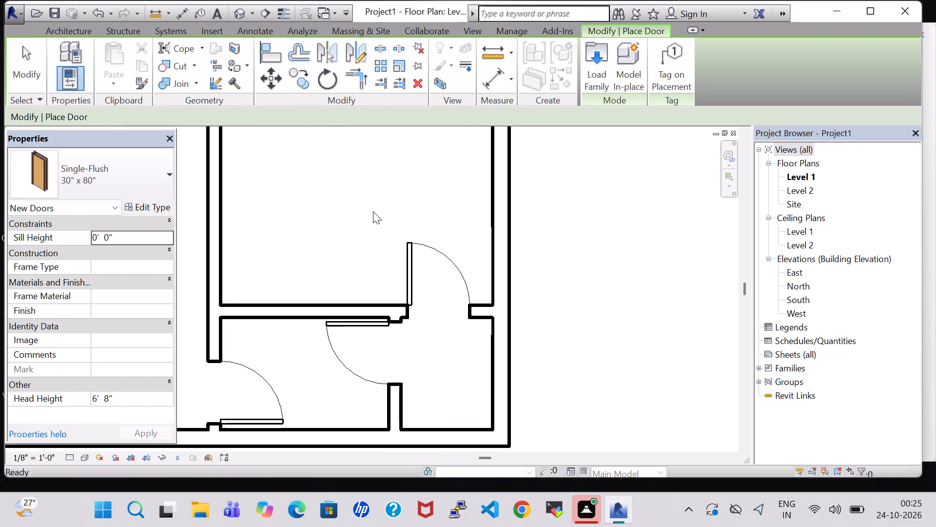
Draw an angled INNER 6" wall from the west room's southeast corner to the south-central room's west wall, just below its northwest corner.
scroll(373, 211, down, 7)
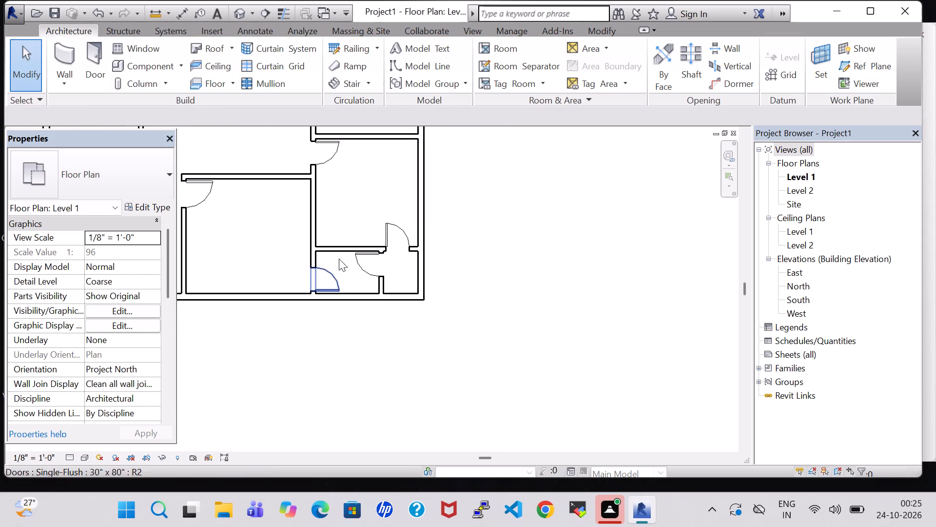
middle_drag(345, 216, 405, 279)
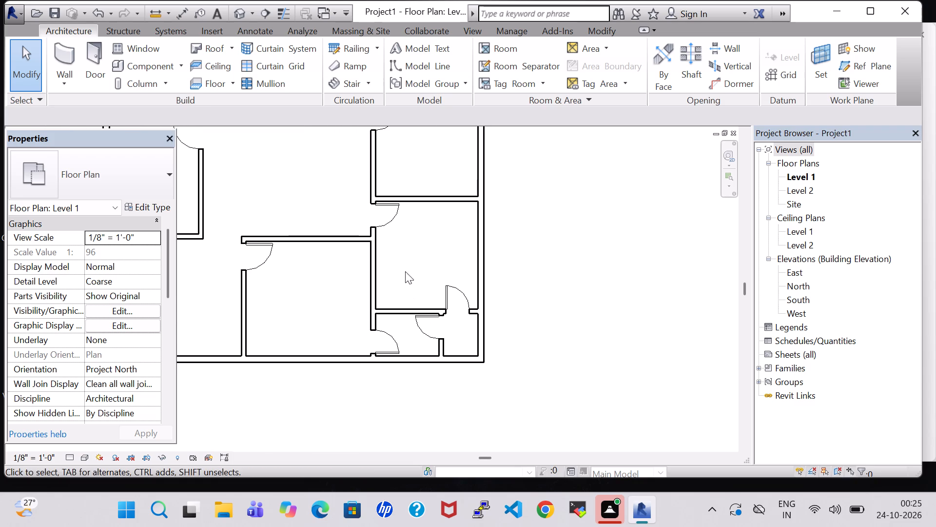
middle_drag(315, 177, 350, 248)
middle_click(350, 248)
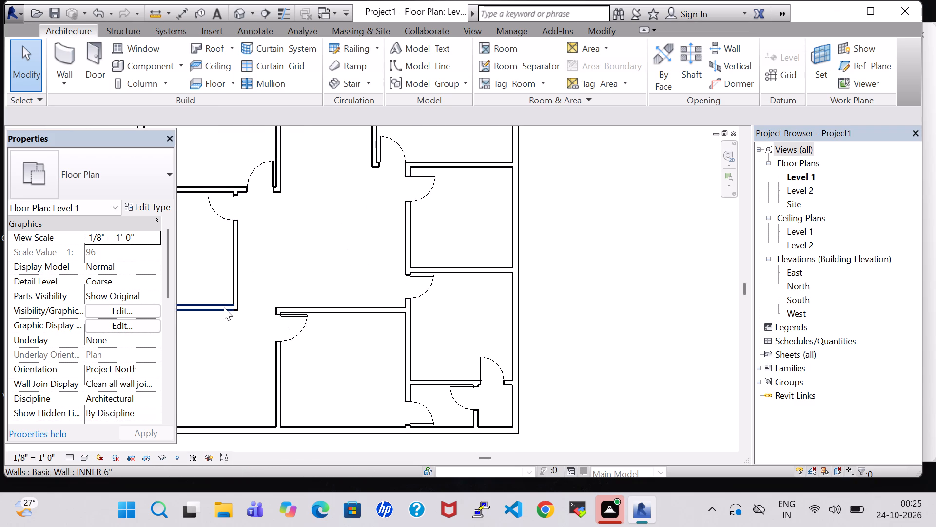
click(146, 47)
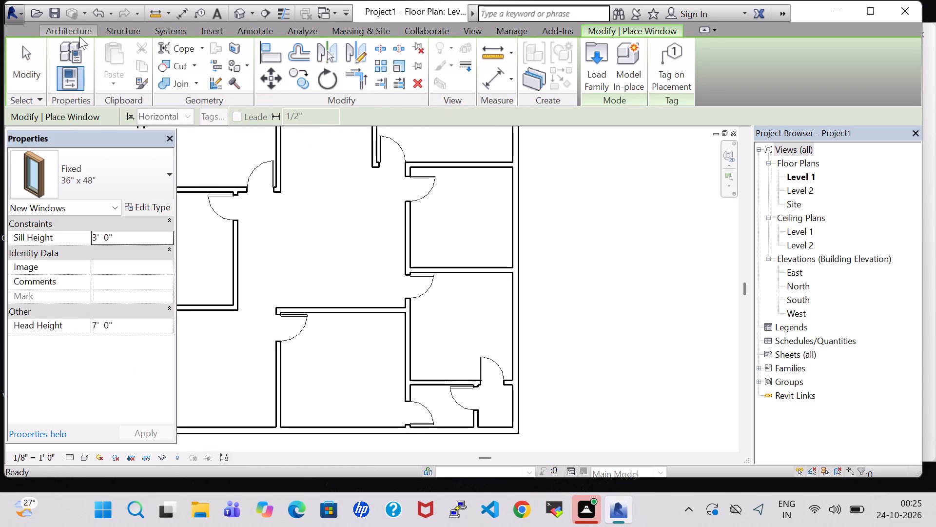
click(83, 28)
click(55, 50)
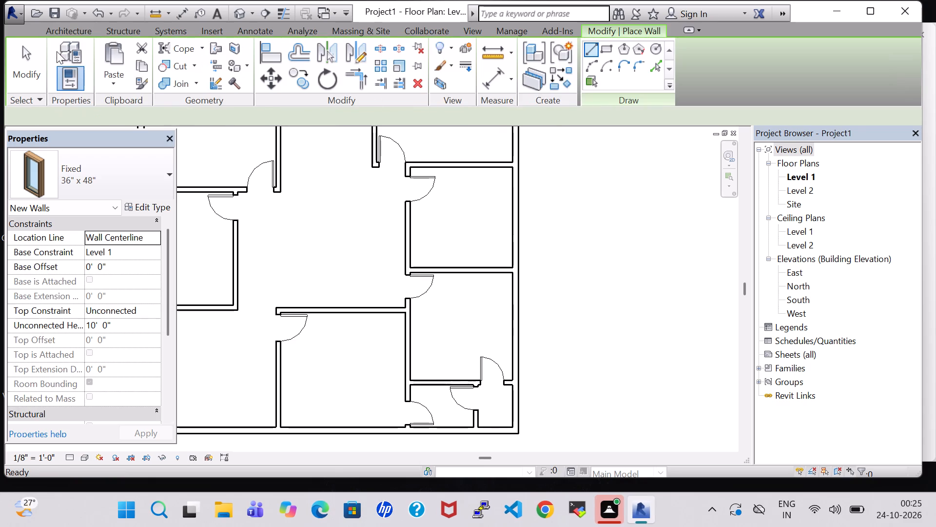
click(235, 308)
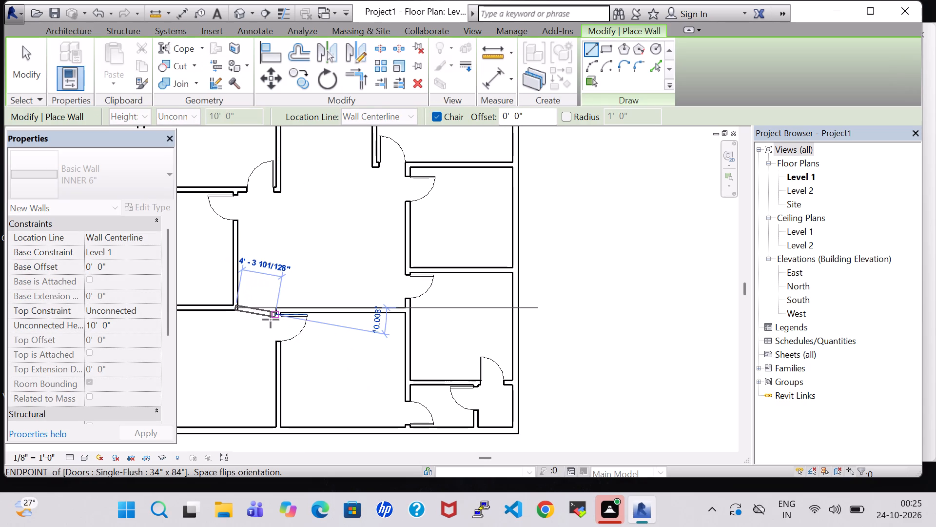
click(271, 321)
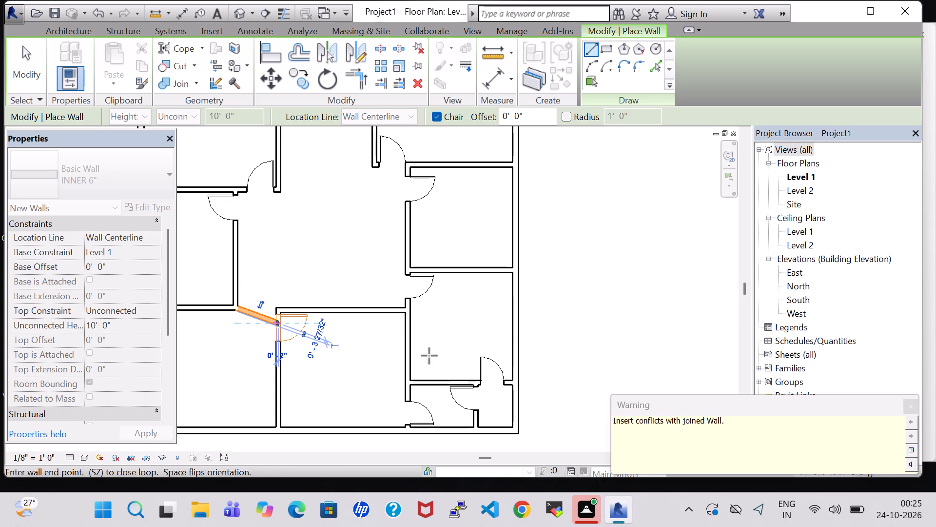
key(Escape)
key(Escape)
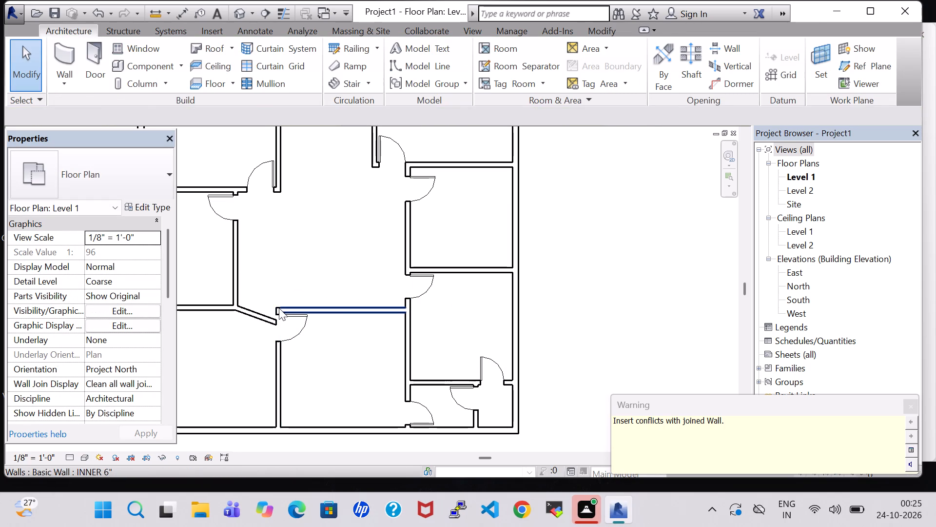
Nudge the south-central room's north wall slightly south to line up with the end of the angled wall.
click(279, 308)
key(Down)
key(Down)
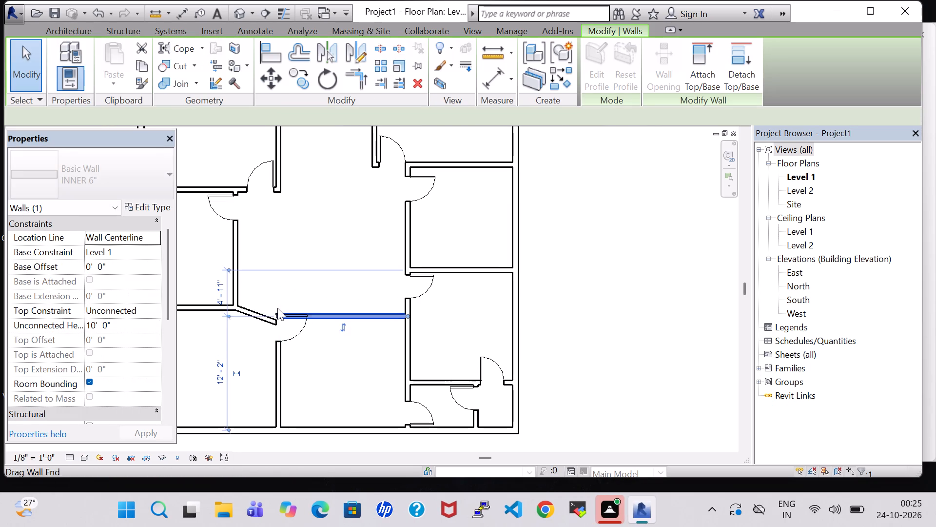
key(Down)
key(Down)
Flip the south-central room's west door to hinge on its south side, swinging east, and shift it south to about 2'-3" from the north wall.
click(294, 310)
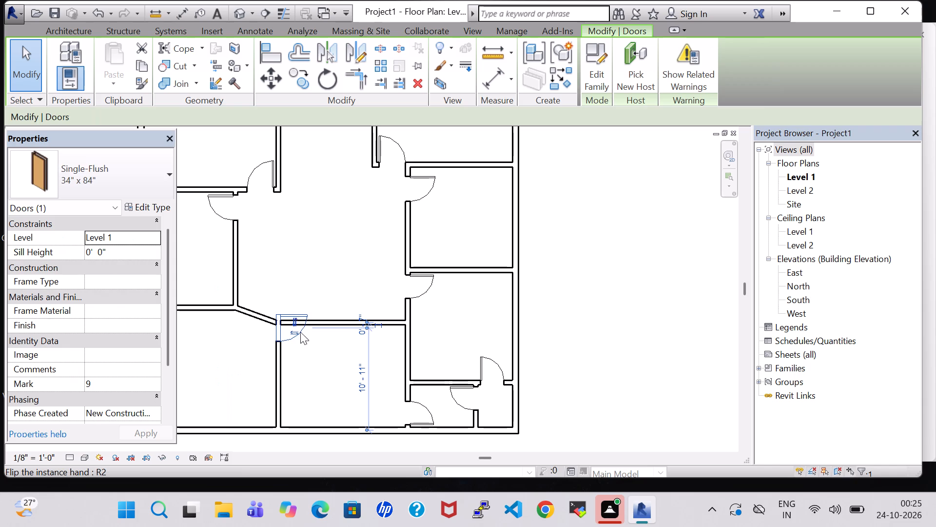
click(290, 335)
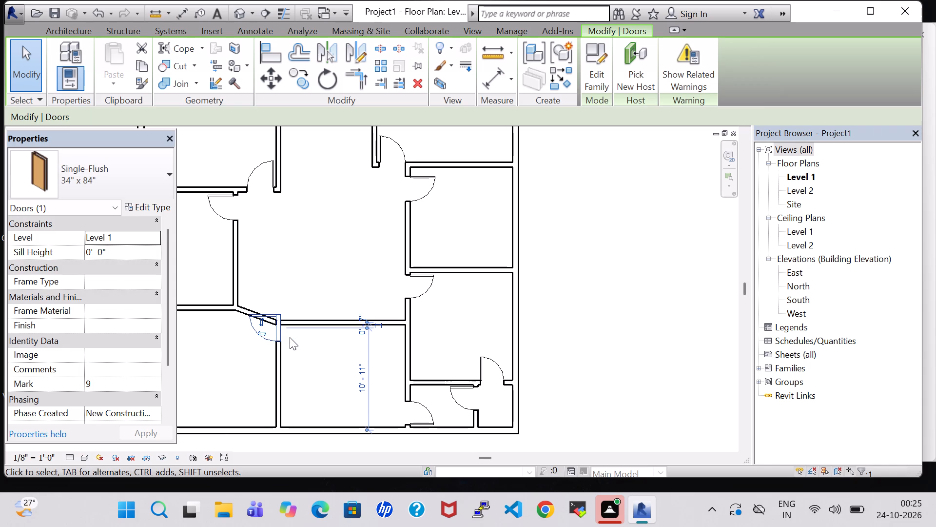
key(space)
key(space)
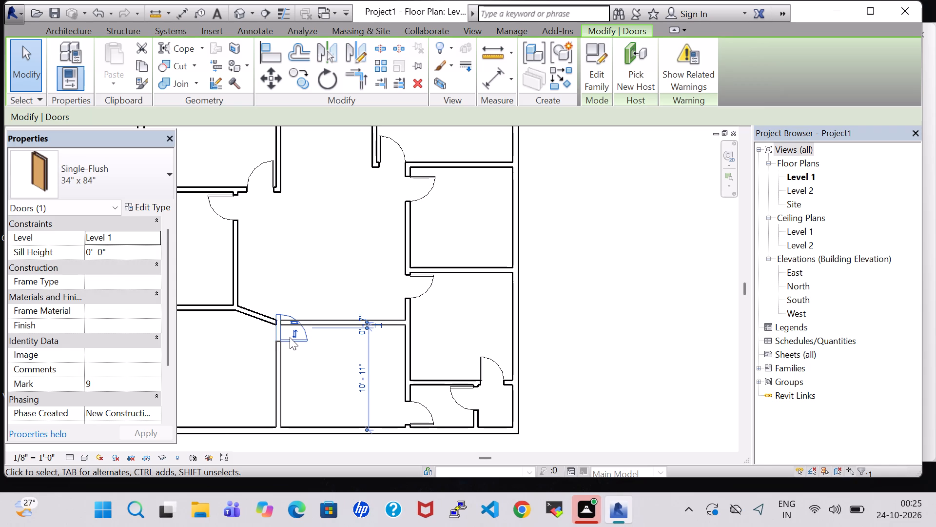
key(Down)
key(Down)
key(Down)
key(Down)
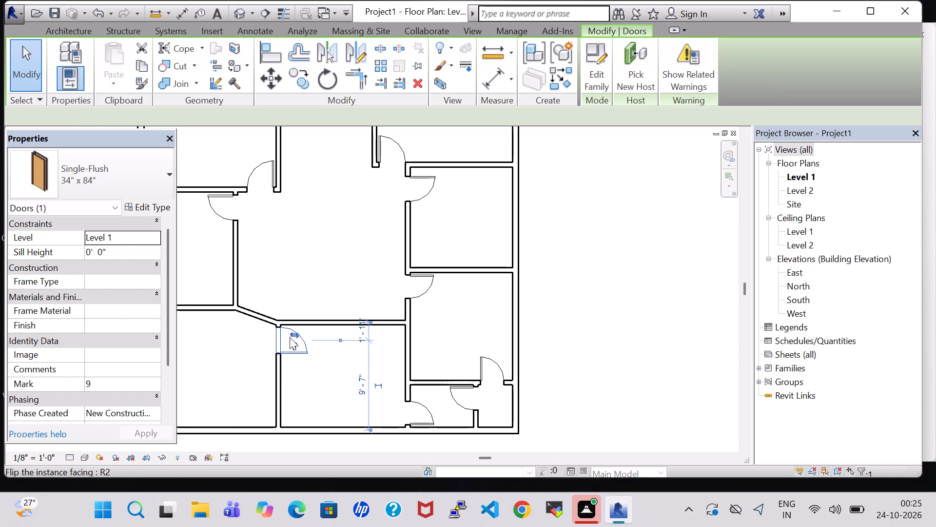
key(Down)
click(285, 286)
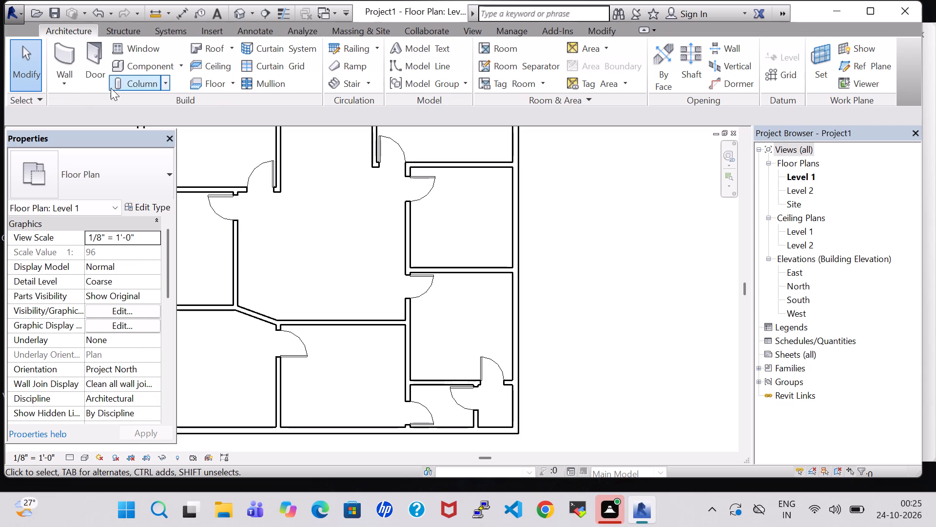
Place a Single-Flush door in the angled wall, hinged at its west end and swinging north into the hall, sized 34" x 84".
click(92, 66)
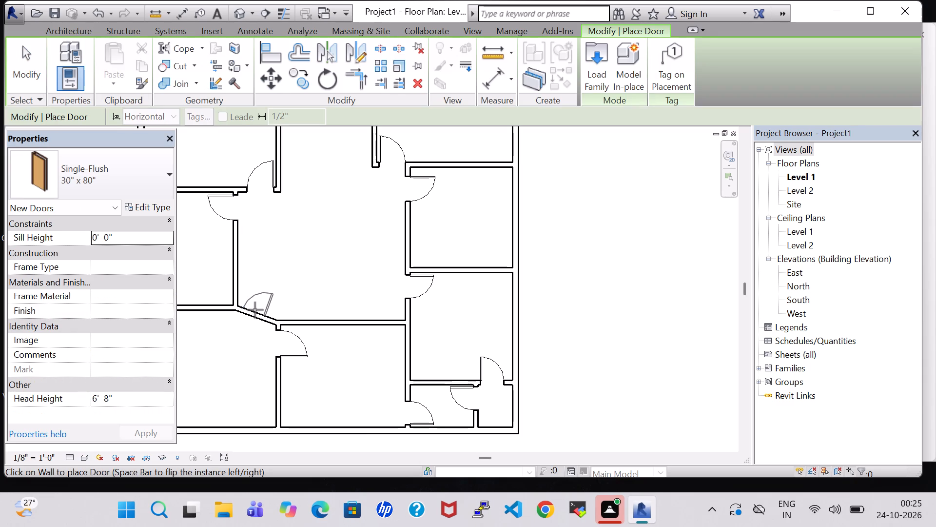
key(space)
click(255, 310)
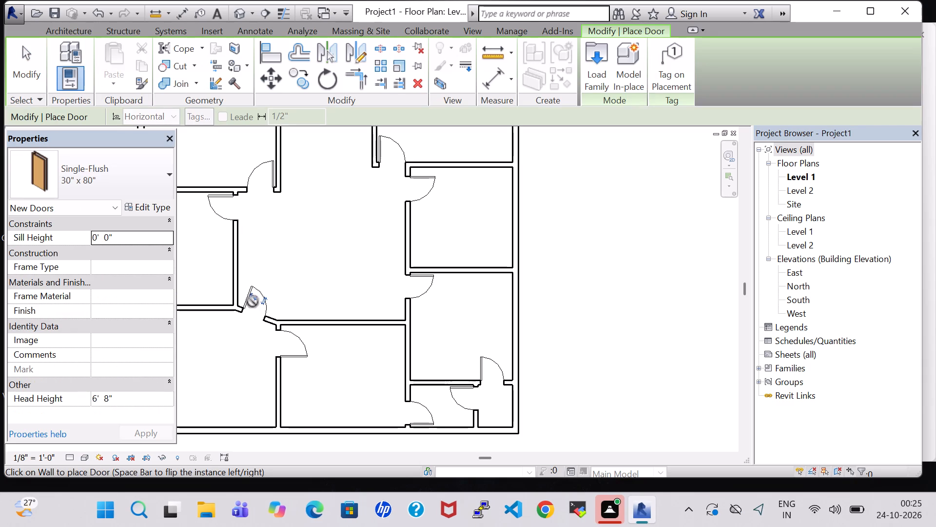
key(Escape)
key(Escape)
click(264, 301)
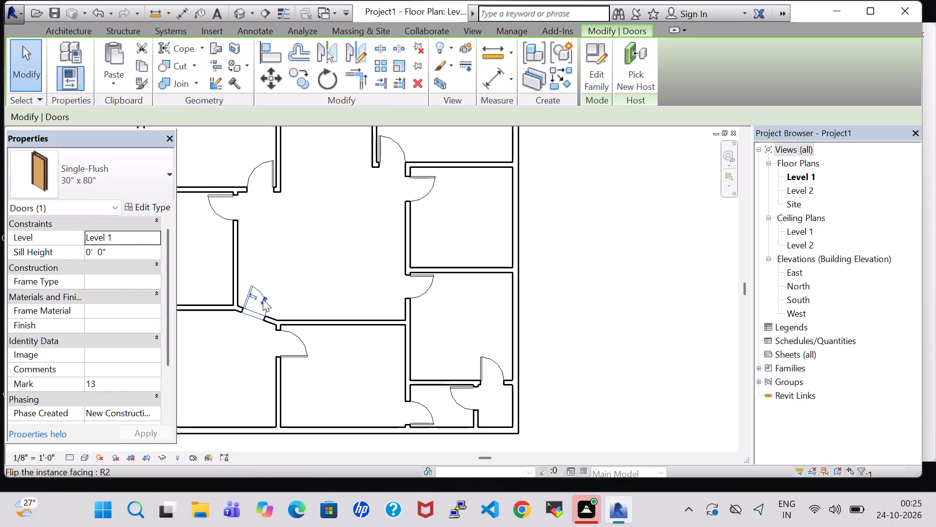
click(145, 176)
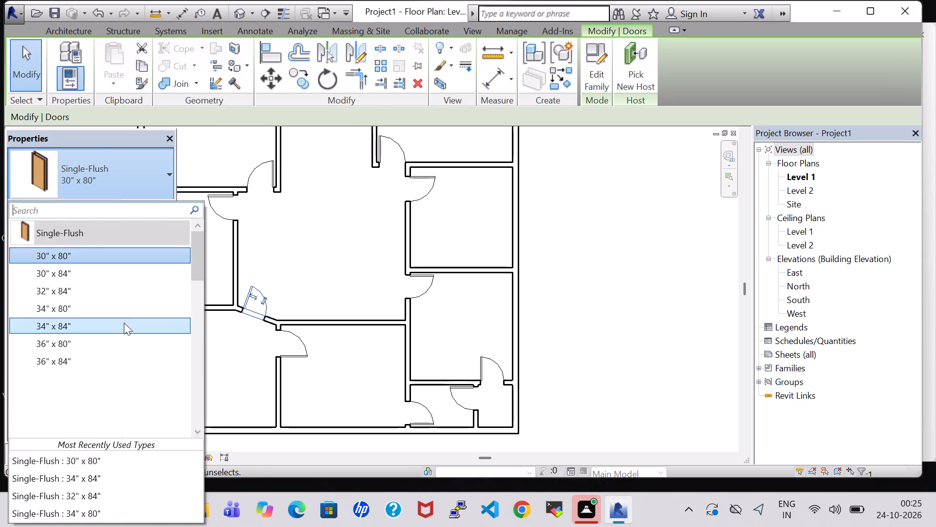
click(124, 323)
click(291, 268)
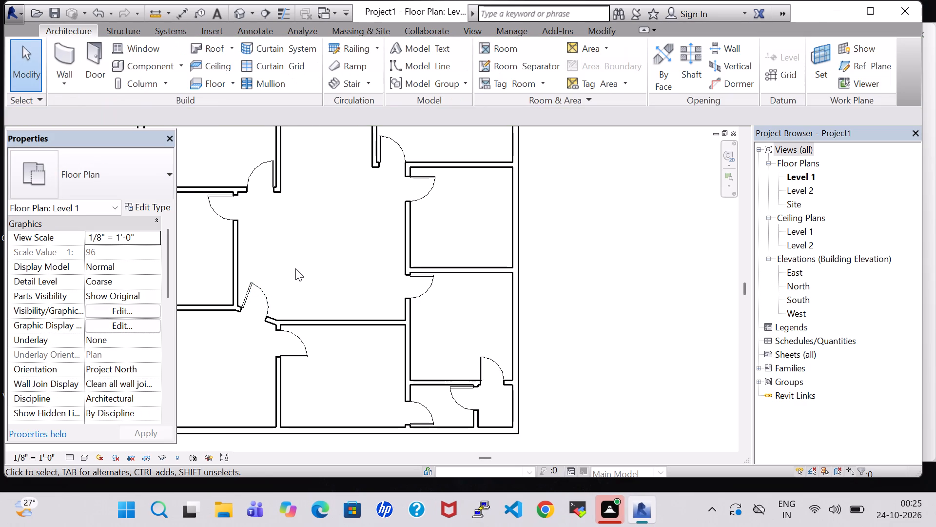
Flip the south-central room's west door to hinge on its north side and shift it north to about 1'-11" from the north wall.
scroll(295, 269, down, 2)
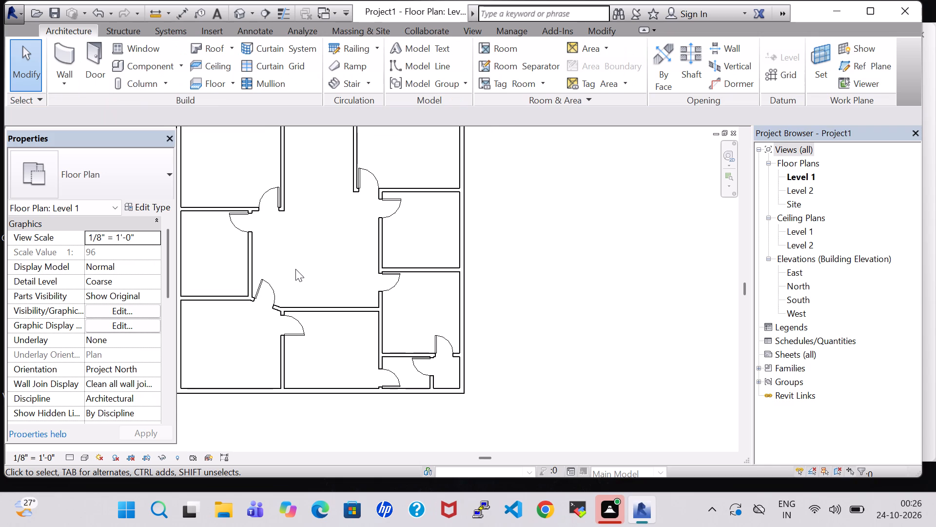
click(302, 331)
key(space)
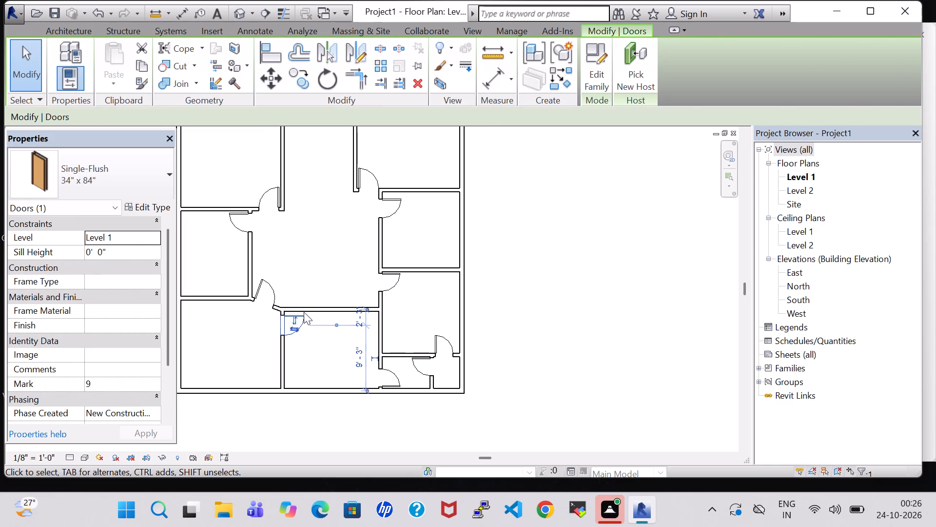
click(311, 252)
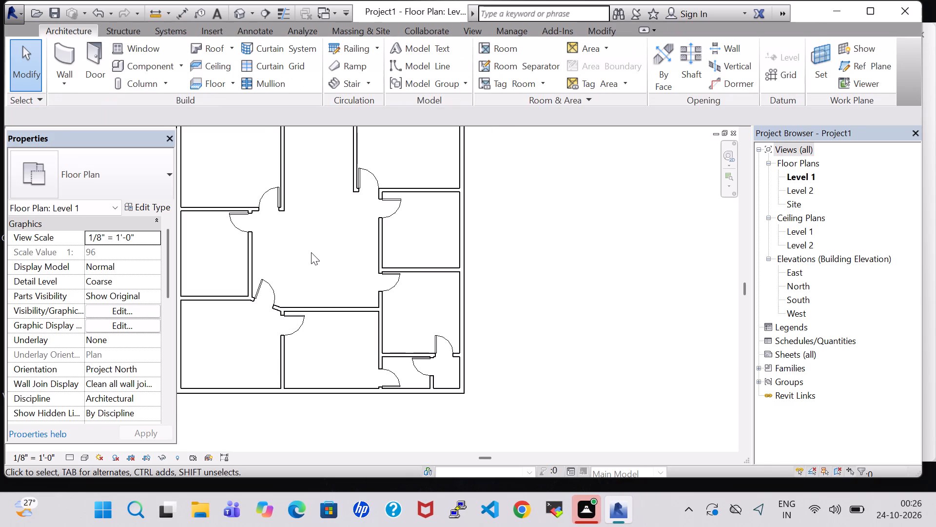
scroll(291, 335, up, 7)
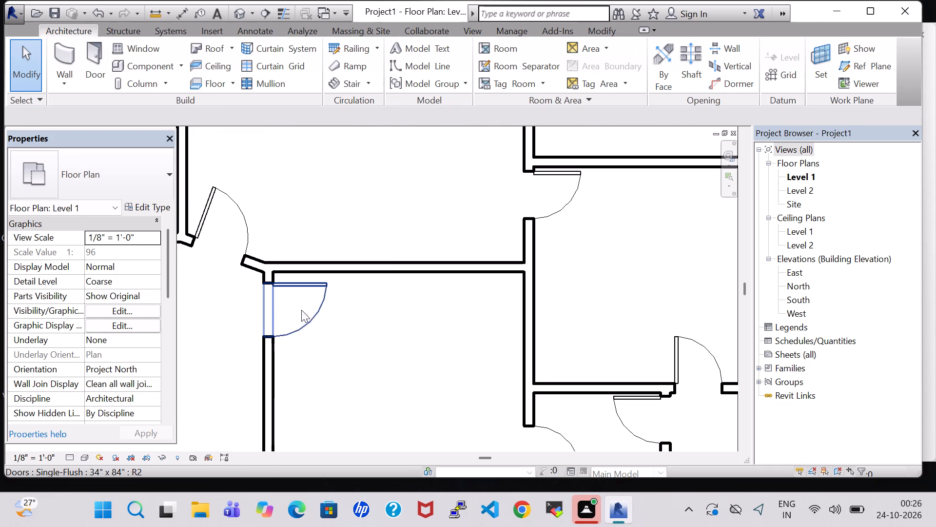
click(304, 290)
key(Up)
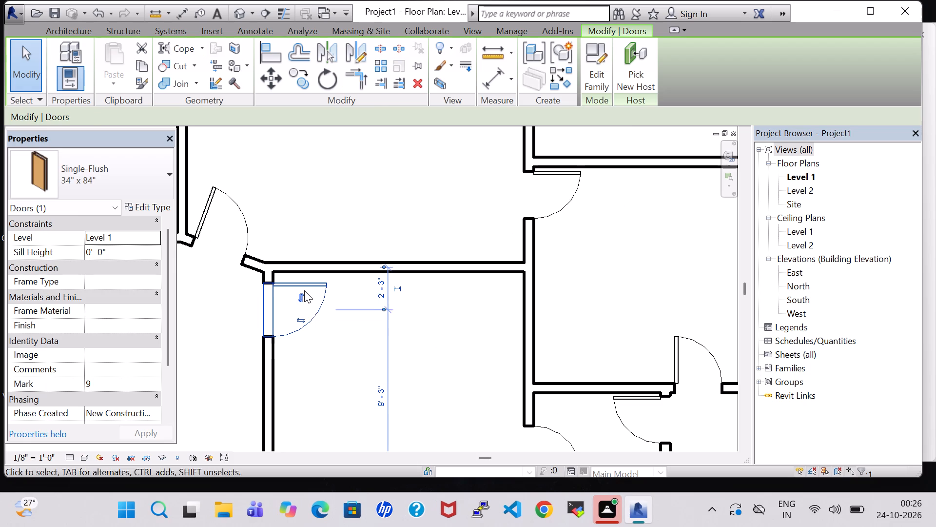
key(Up)
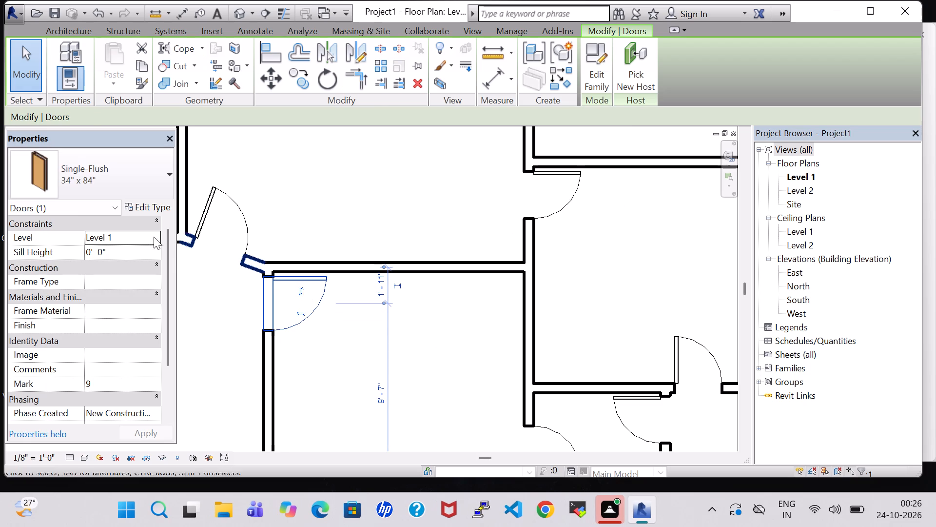
click(313, 188)
scroll(313, 195, down, 6)
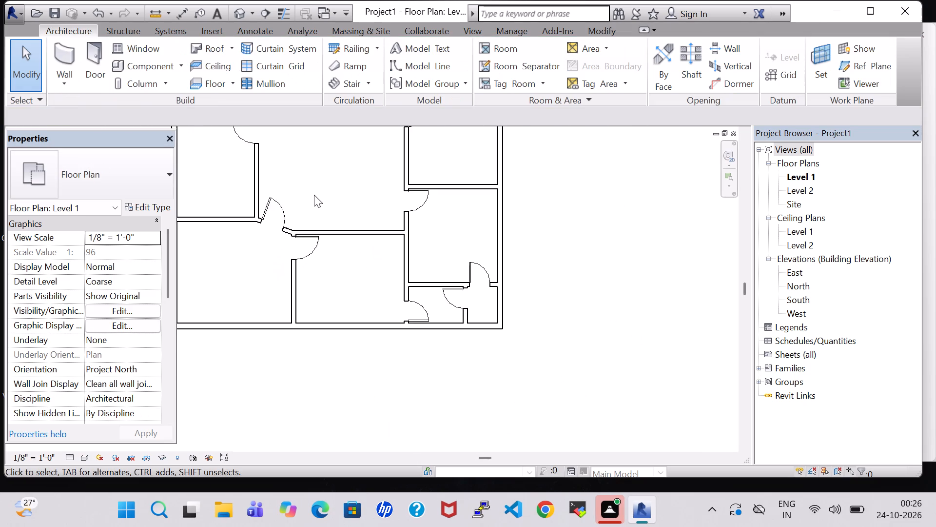
Start a new 7" max riser 11" tread assembled stair from Level 1 to Level 2.
middle_drag(314, 195, 355, 228)
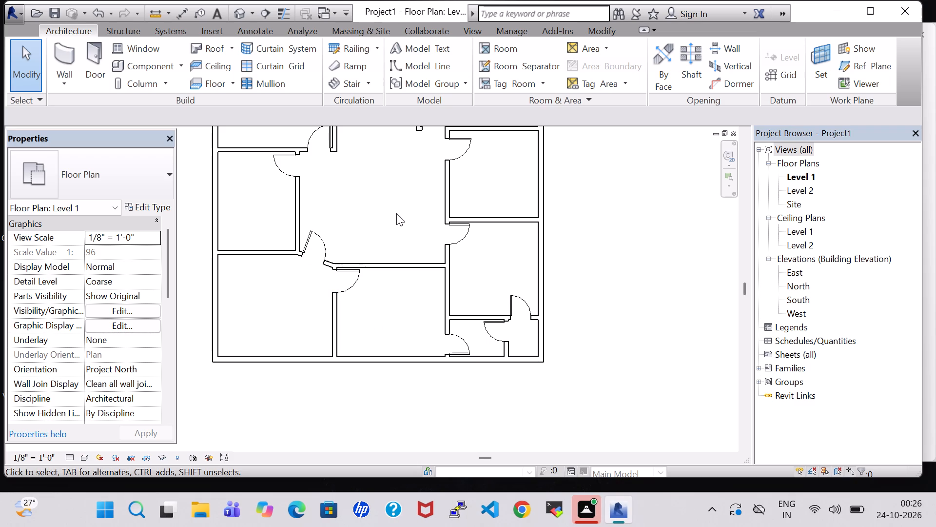
middle_drag(396, 213, 419, 276)
middle_drag(387, 244, 375, 327)
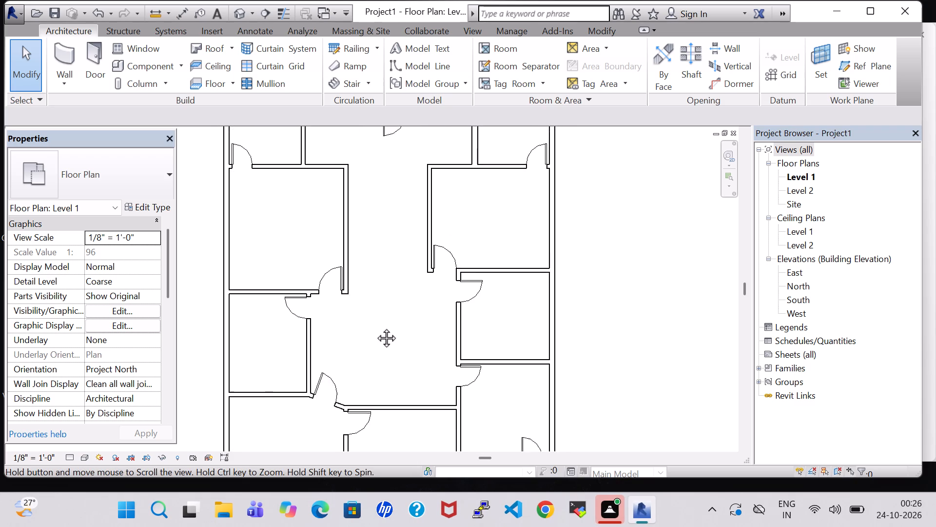
middle_drag(375, 327, 372, 337)
middle_drag(381, 272, 384, 272)
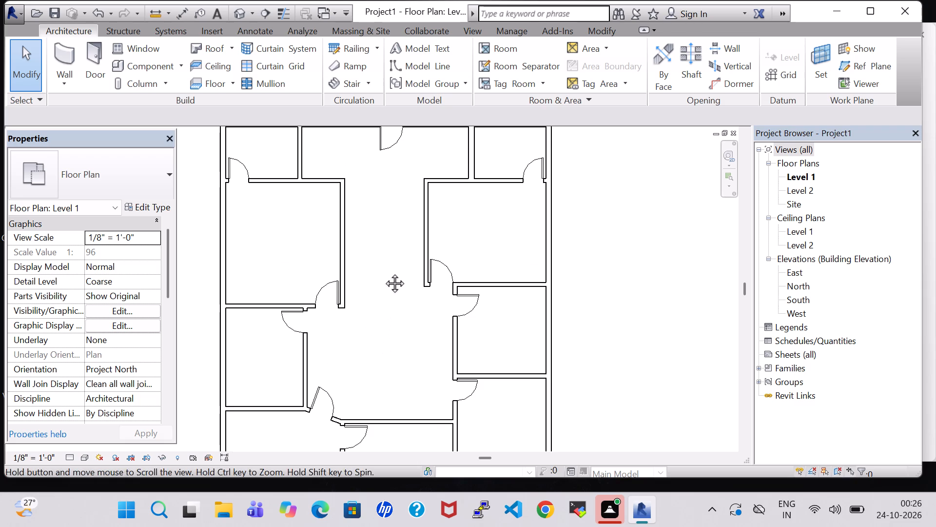
middle_drag(384, 272, 389, 274)
middle_drag(412, 290, 436, 320)
middle_drag(336, 284, 349, 305)
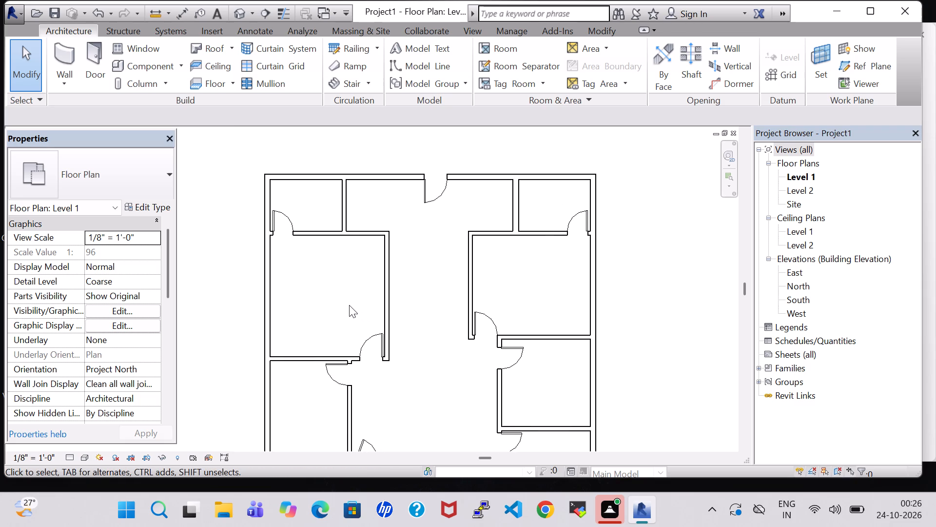
scroll(349, 305, down, 2)
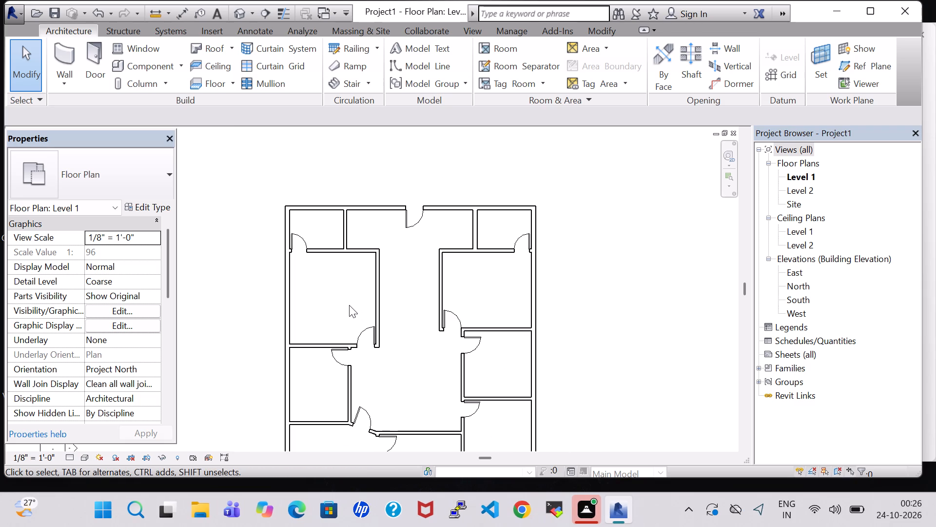
middle_drag(349, 305, 350, 280)
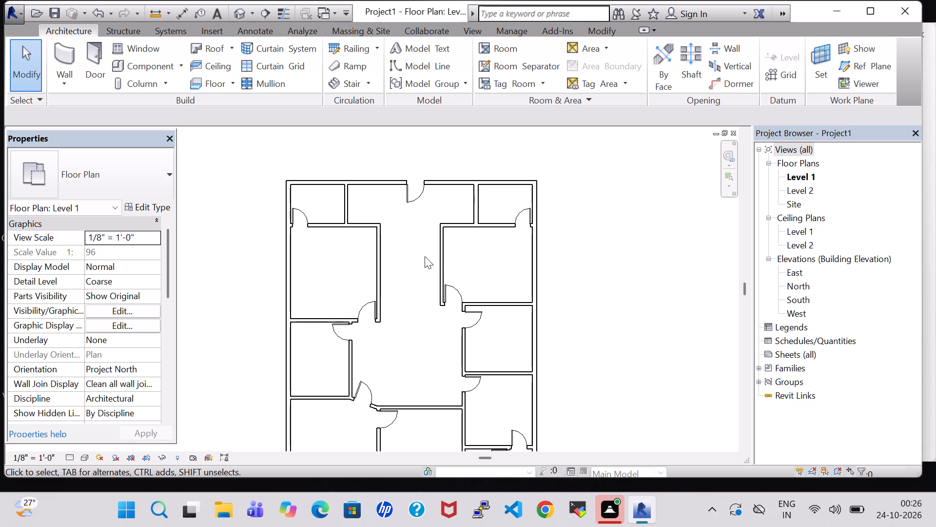
click(348, 80)
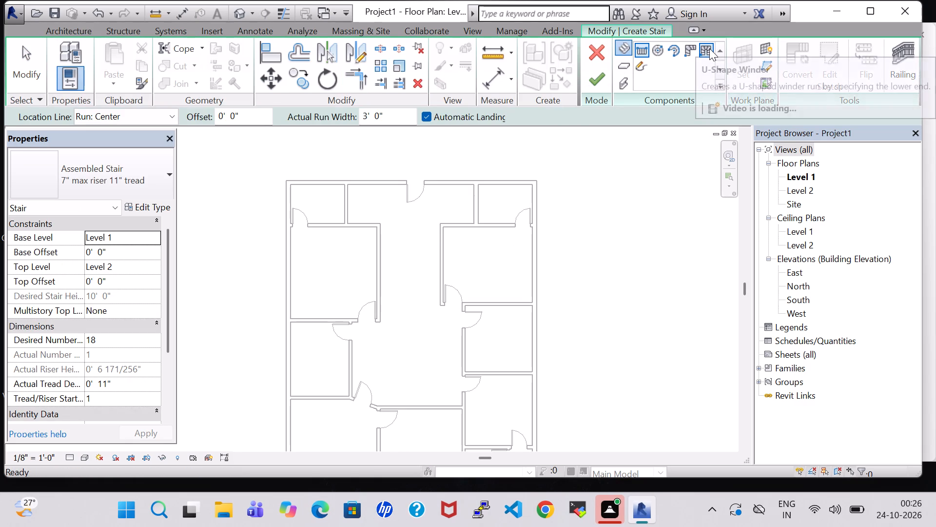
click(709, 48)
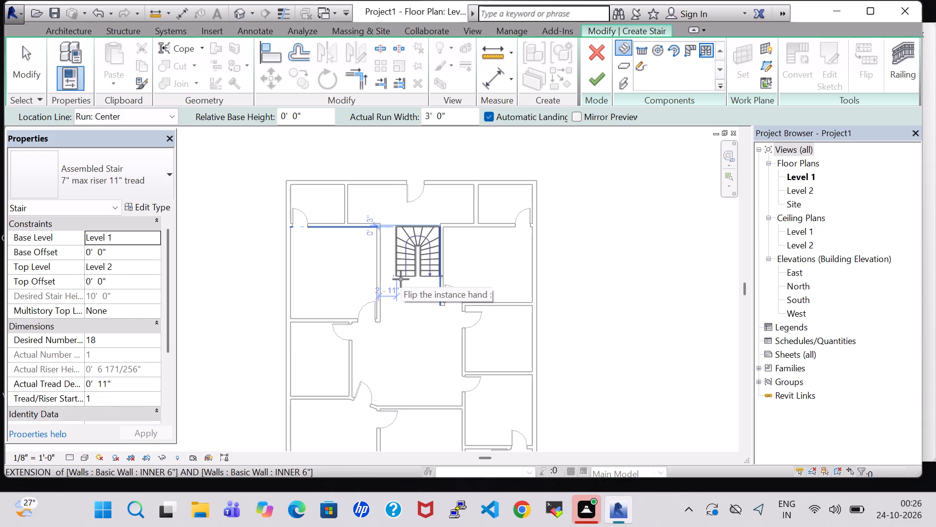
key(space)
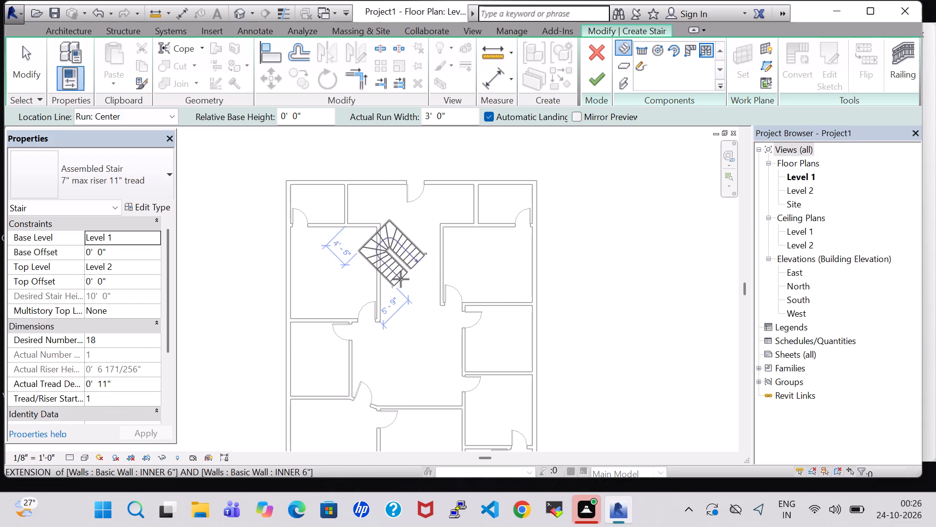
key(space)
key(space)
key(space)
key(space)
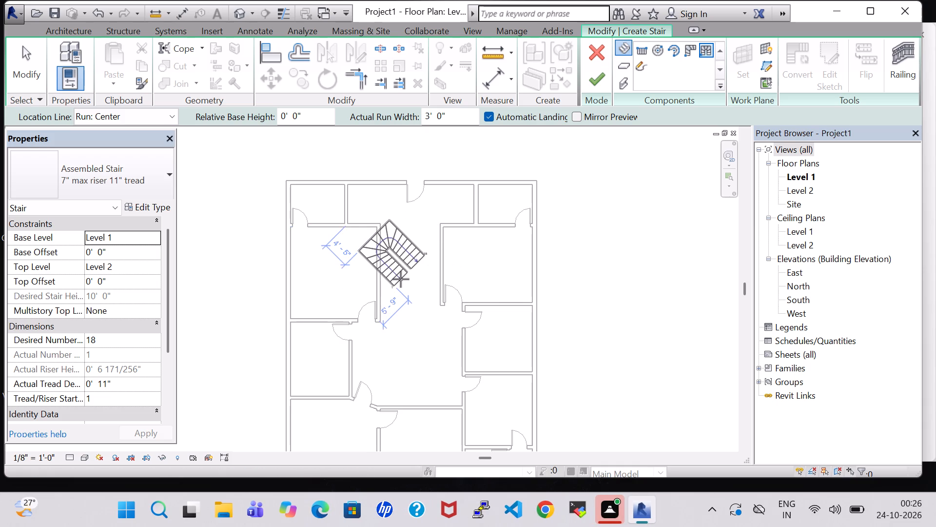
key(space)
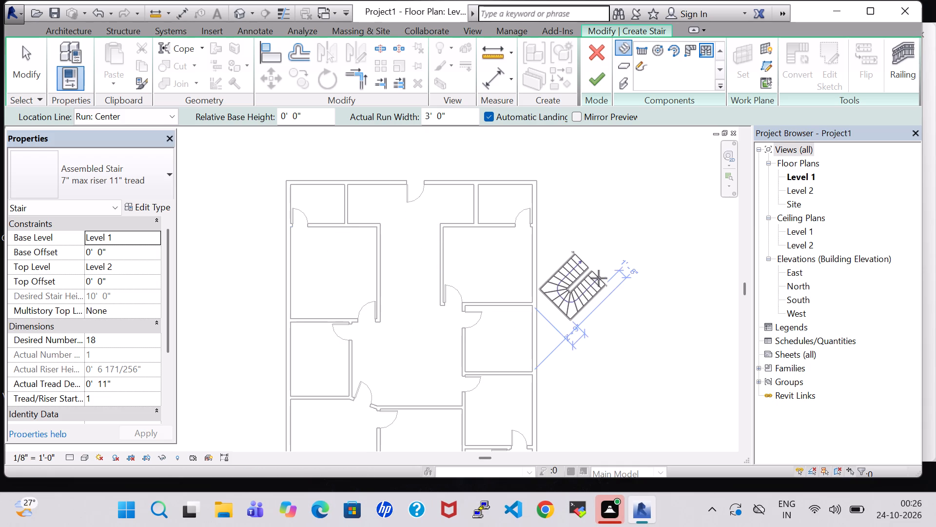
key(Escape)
Place a 3'-0" wide U-shape winder run in the north hall, opening south, about 1'-6" from the hall's west wall.
click(701, 48)
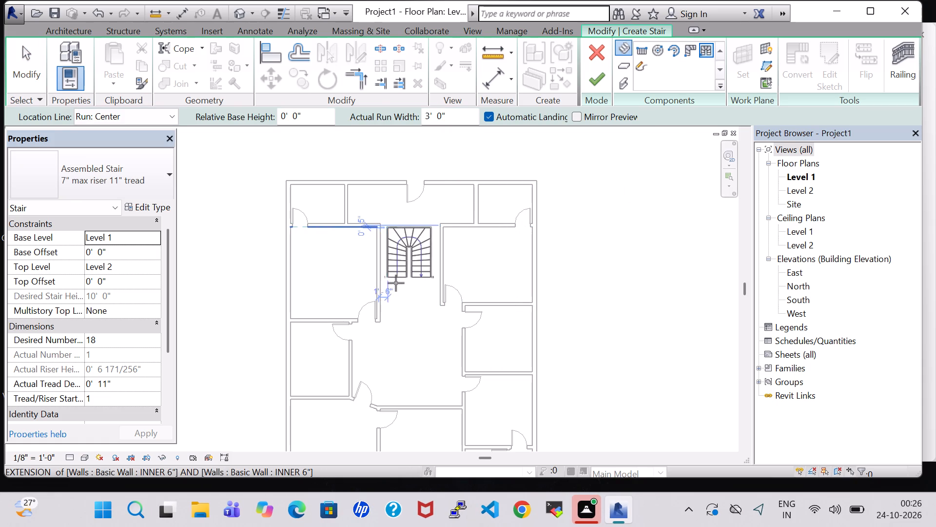
scroll(396, 283, up, 7)
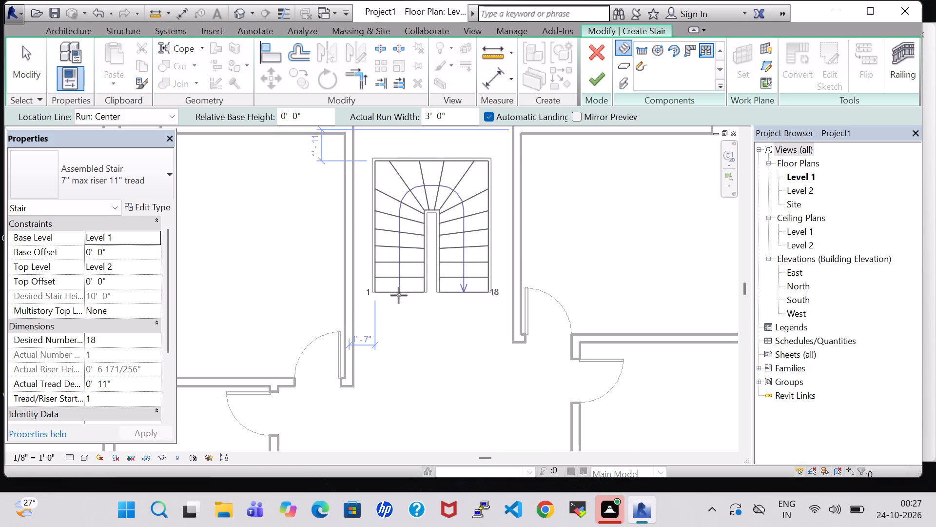
click(399, 302)
key(Escape)
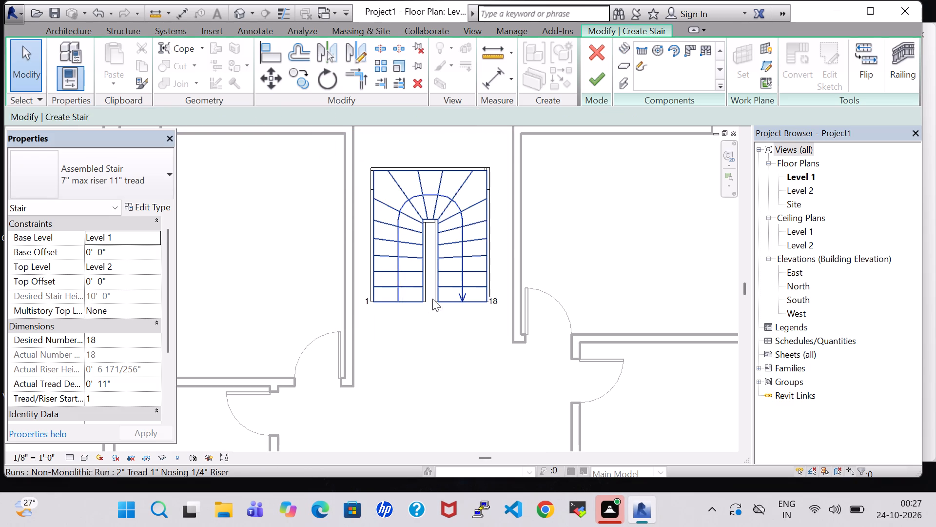
key(Escape)
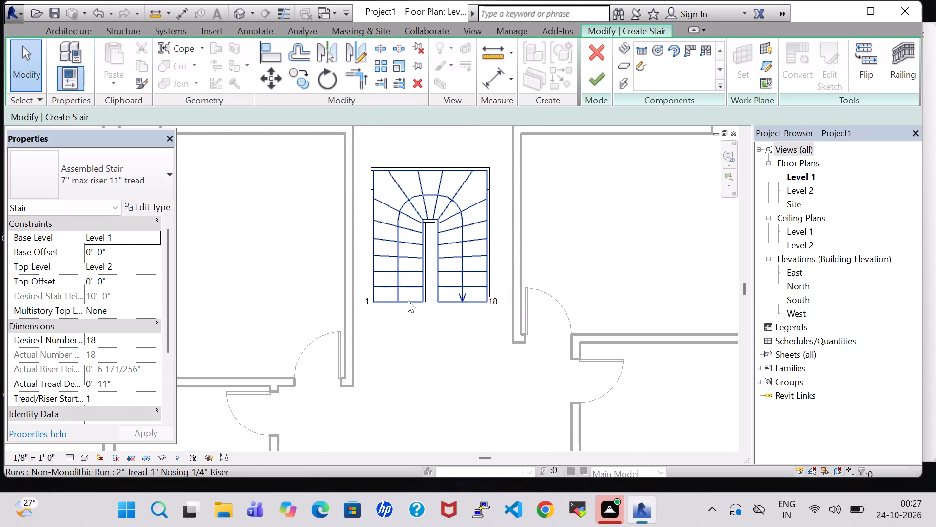
Shorten the winder run's west leg to about 6'-2", lengthen its east leg to about 9'-10", and finish the stair.
click(408, 300)
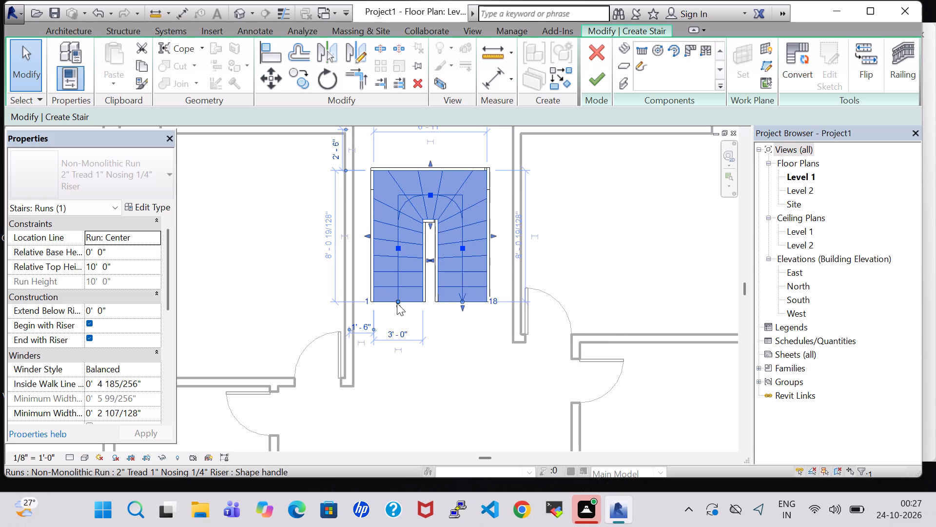
drag(397, 302, 401, 263)
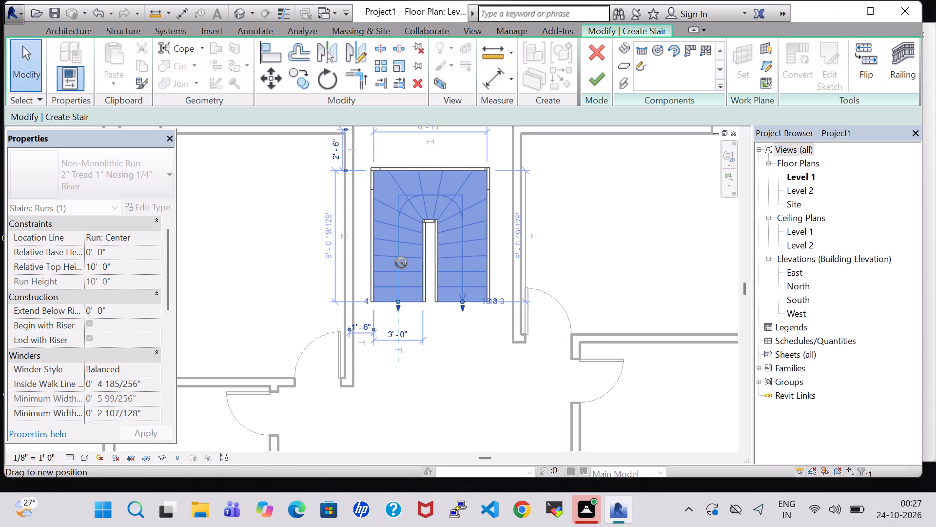
drag(401, 263, 401, 270)
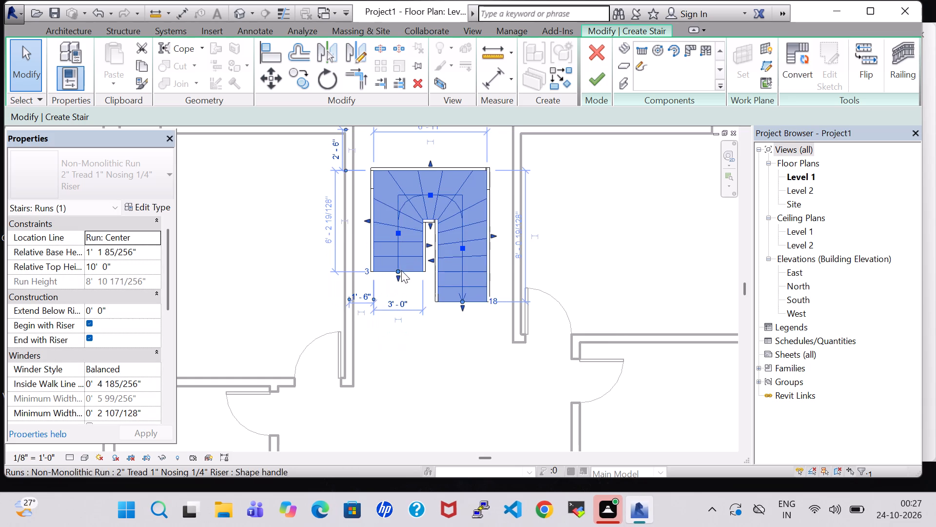
drag(462, 300, 466, 339)
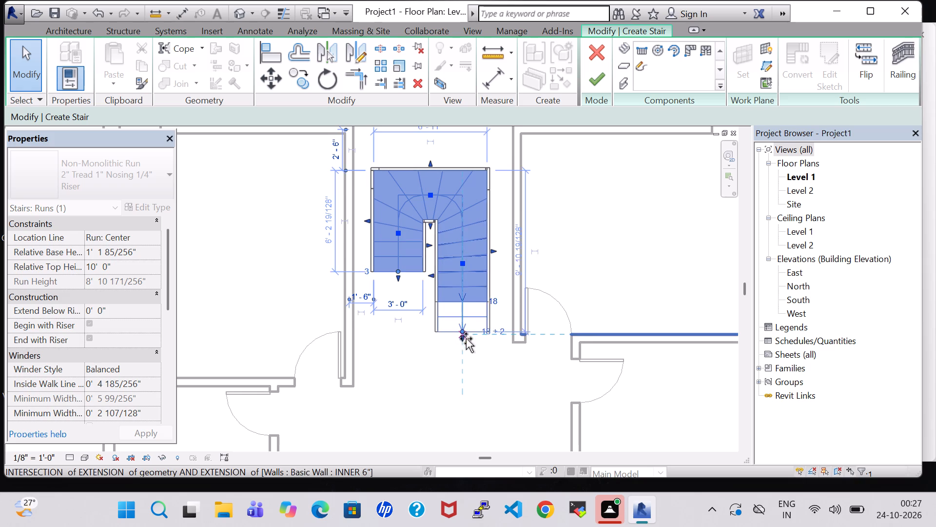
drag(466, 339, 466, 334)
click(480, 375)
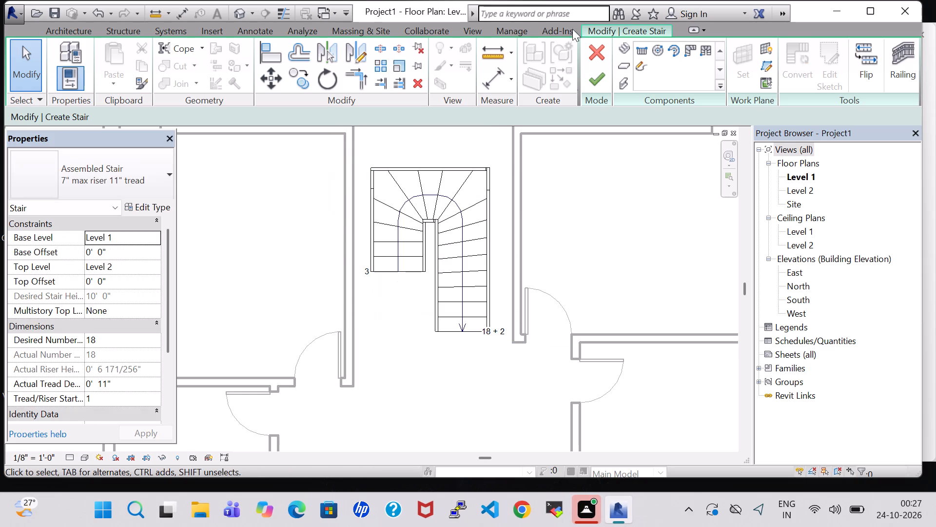
click(589, 81)
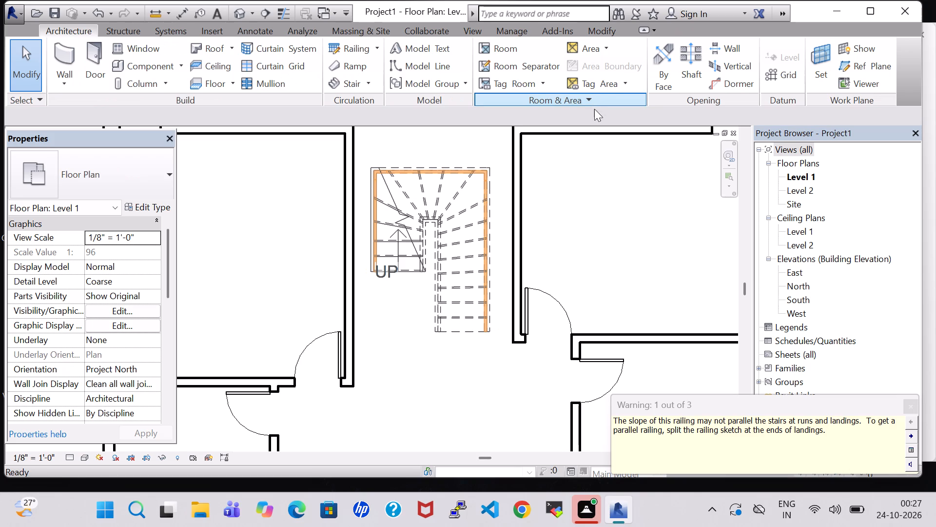
scroll(525, 205, down, 4)
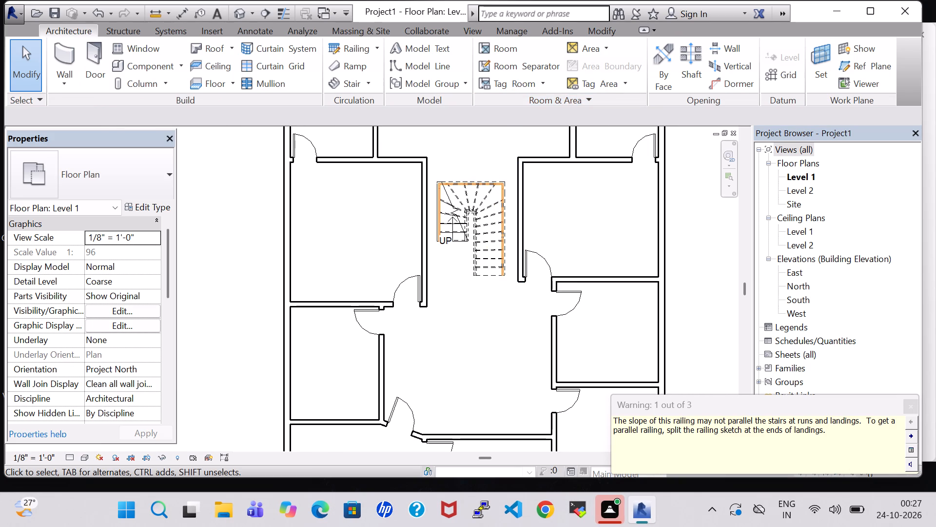
click(917, 407)
Nudge the stair slightly west toward the hall's west wall.
scroll(542, 208, down, 2)
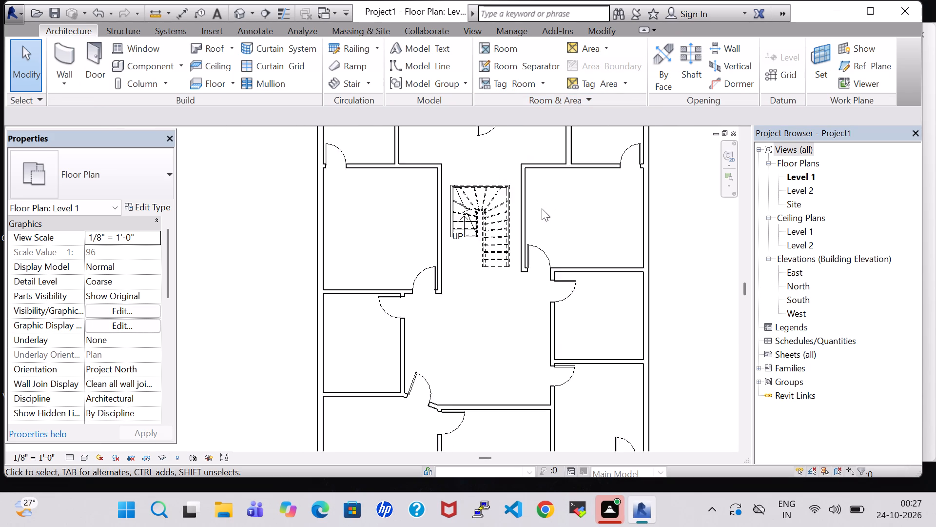
click(501, 208)
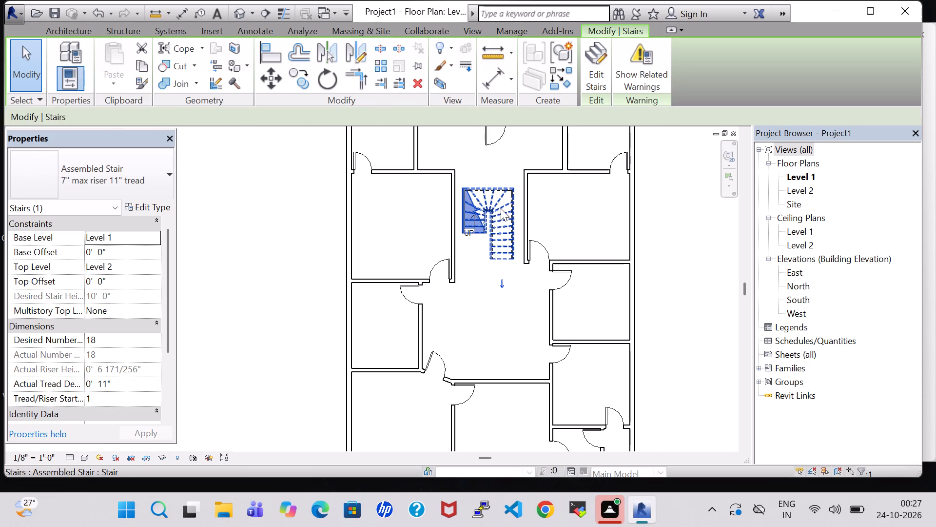
key(Left)
key(Left)
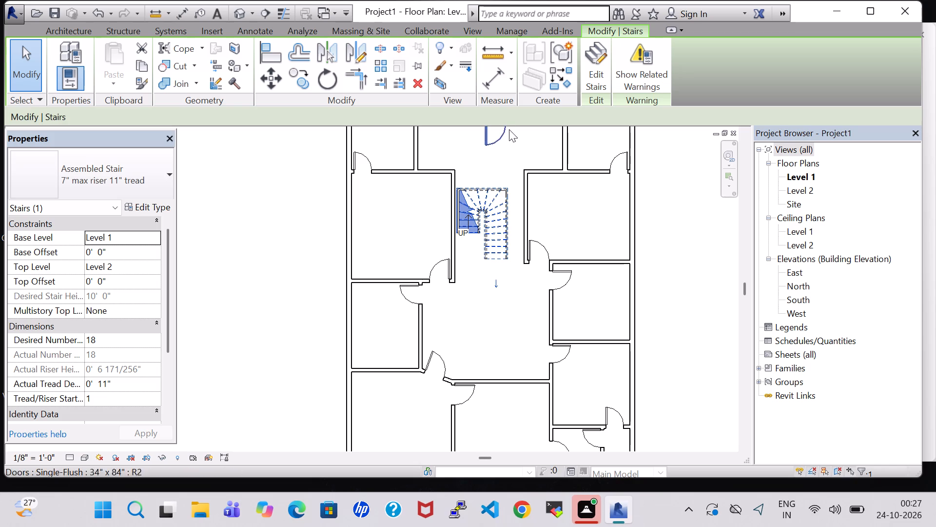
Move the wall east of the stair west to about 8'-6" from the hall's west wall.
scroll(528, 184, down, 2)
click(527, 196)
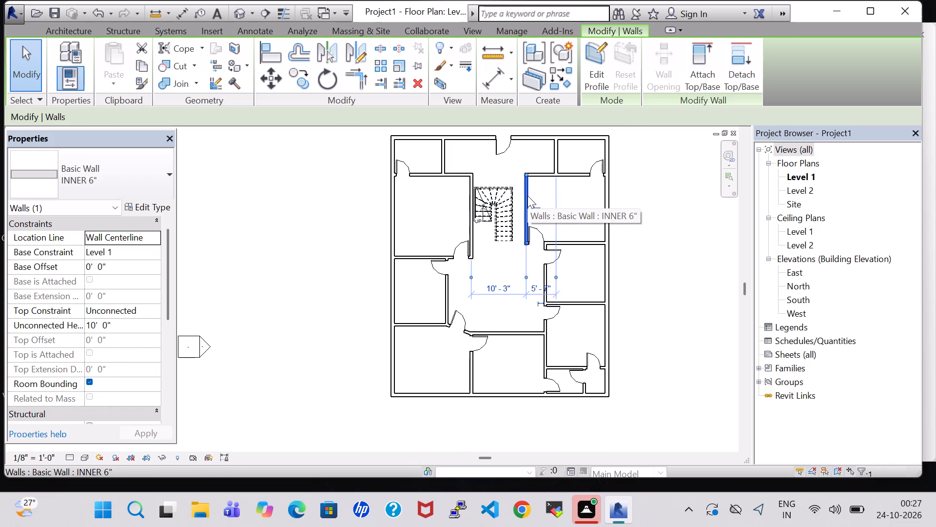
key(Left)
key(Left)
key(Left)
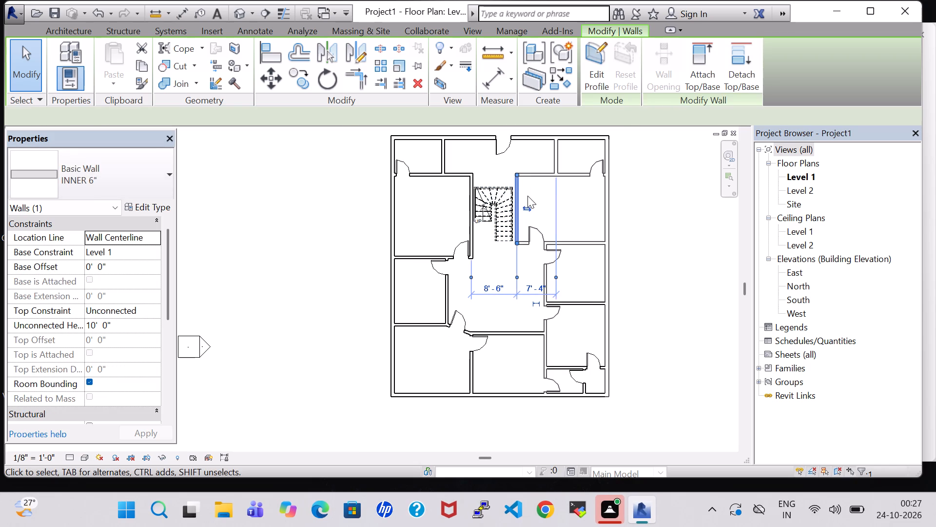
key(Left)
key(Right)
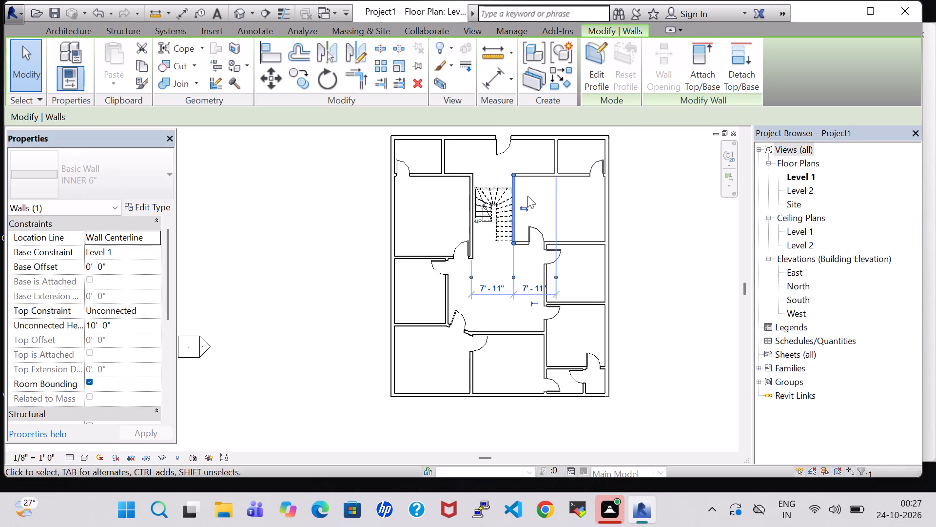
Nudge the stair slightly east to centre it between the two hall walls.
scroll(528, 196, up, 6)
click(436, 192)
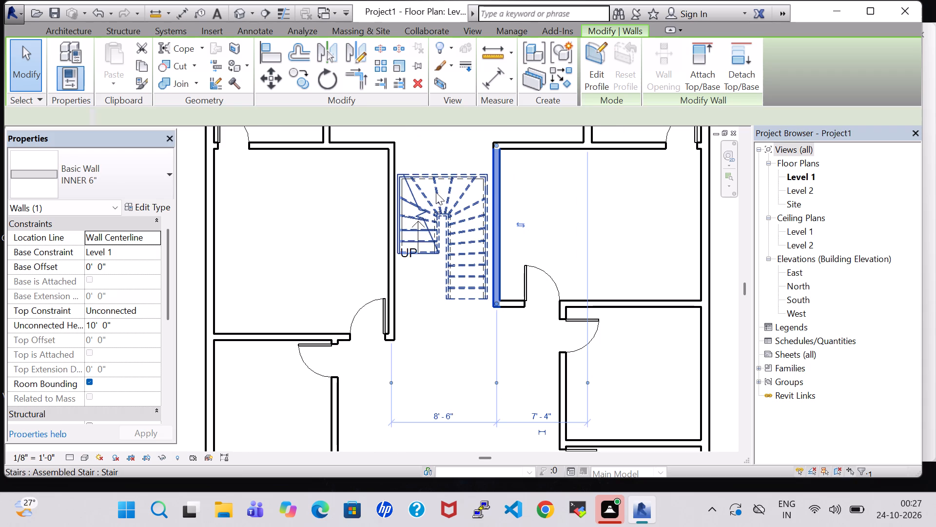
key(Right)
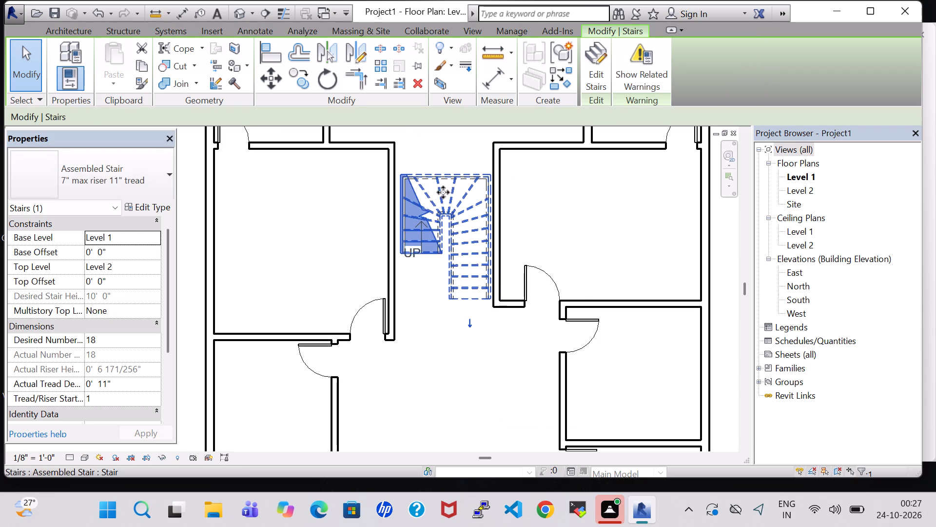
Shift the south door of the room east of the stair west to about 1'-8" from that room's west wall.
click(538, 185)
scroll(538, 187, down, 2)
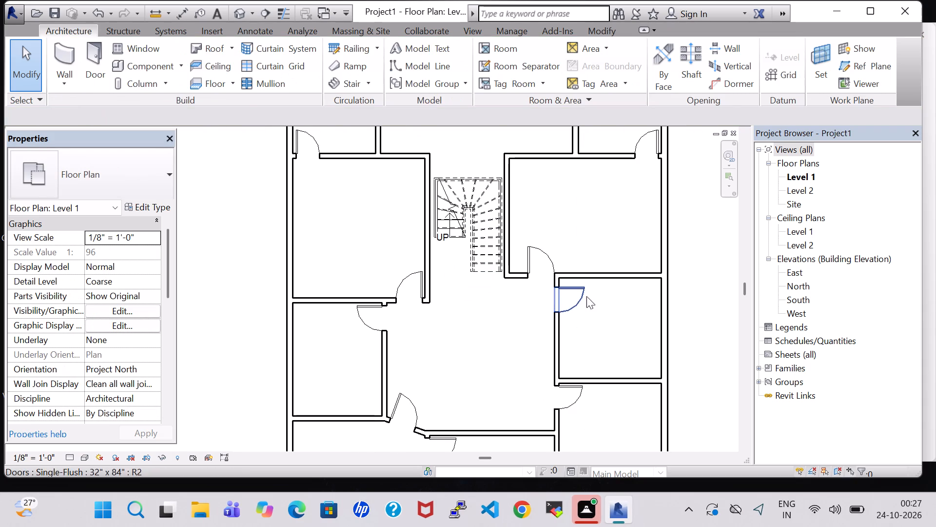
scroll(563, 337, down, 1)
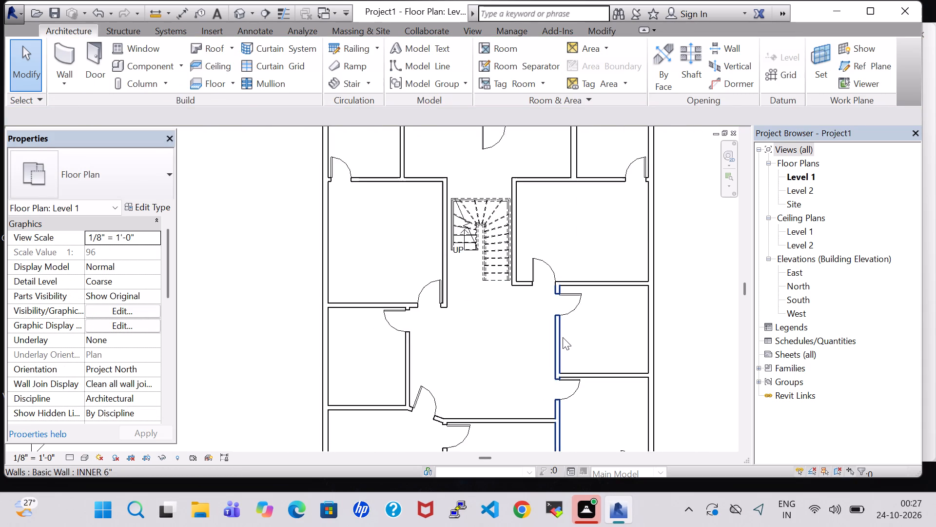
scroll(563, 337, down, 2)
click(549, 288)
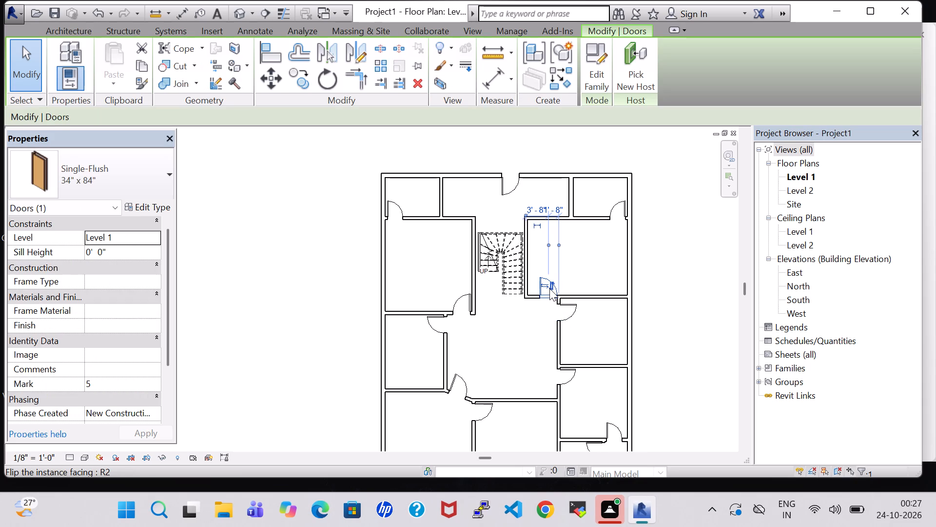
key(Left)
key(Left)
key(Left)
key(Left)
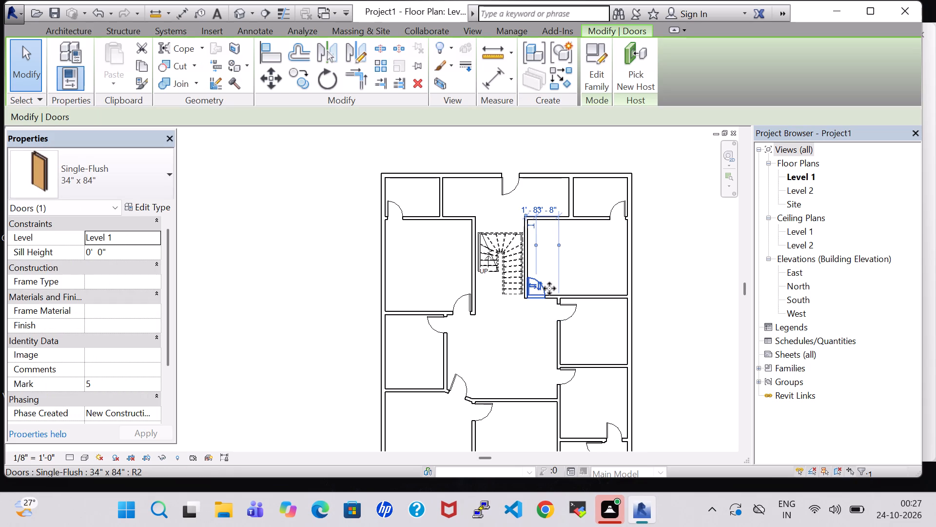
scroll(549, 288, up, 8)
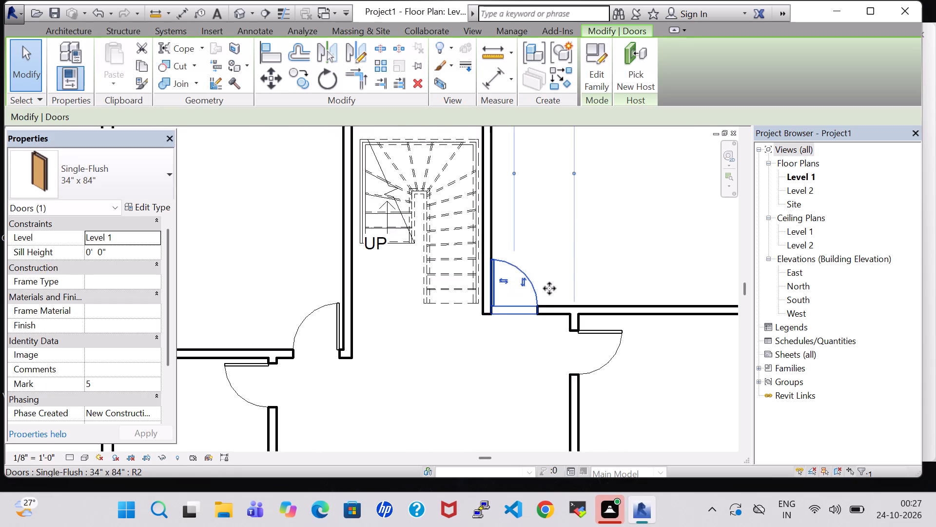
Nudge the south door of the room east of the stair slightly east, to about 1'-10" from that room's west wall.
key(Right)
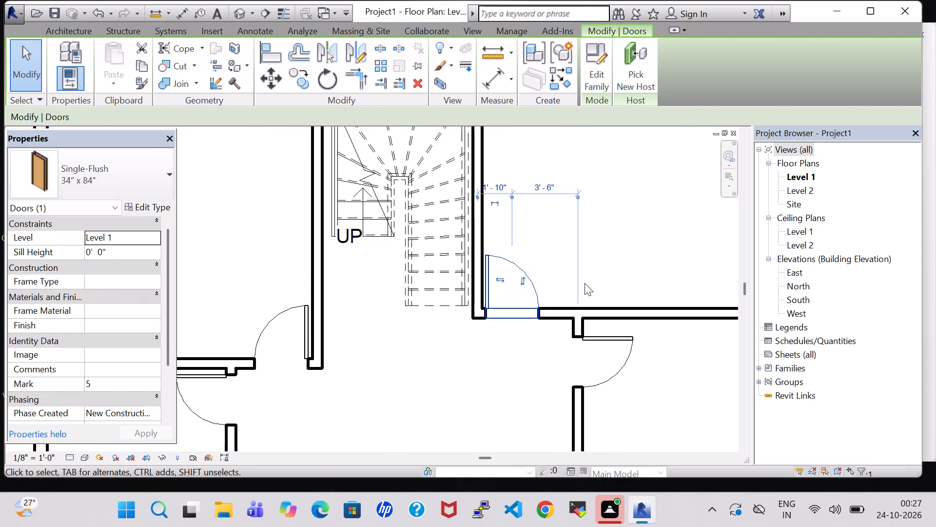
click(610, 280)
Nudge the long INNER 6" wall with two doors, on the west side of the southeast rooms, west toward the central hall.
scroll(610, 280, down, 7)
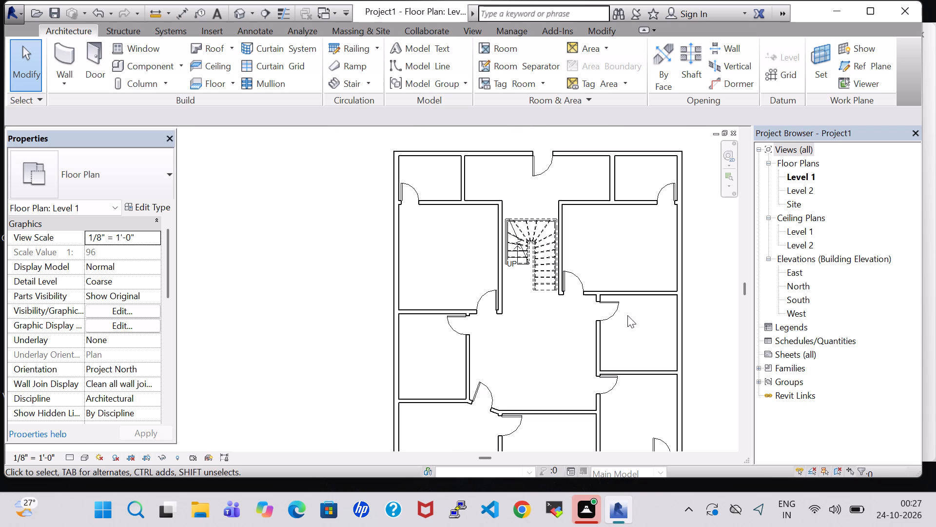
click(603, 344)
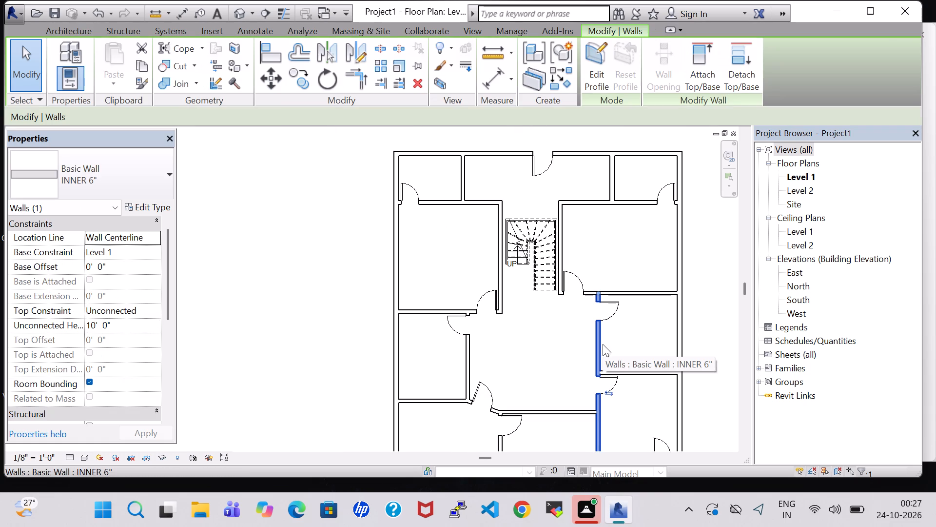
key(Left)
key(Left)
key(Left)
key(Left)
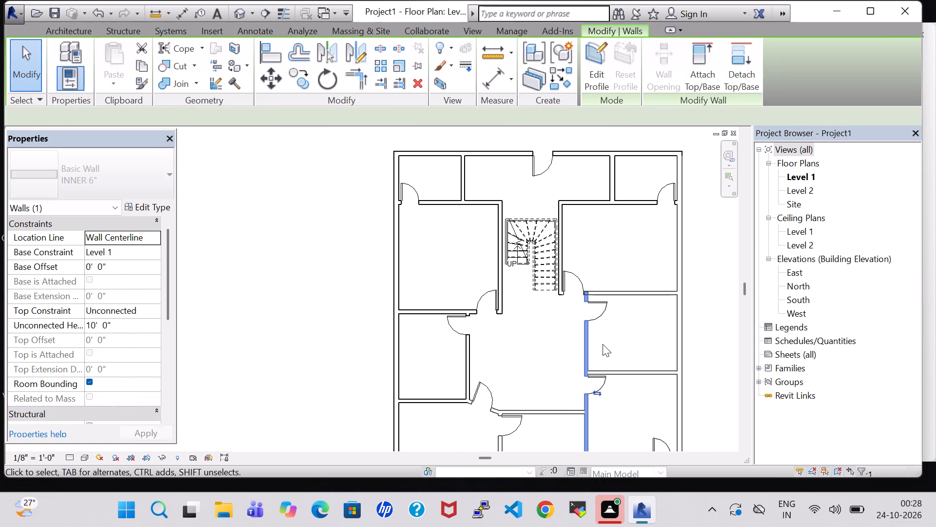
click(533, 367)
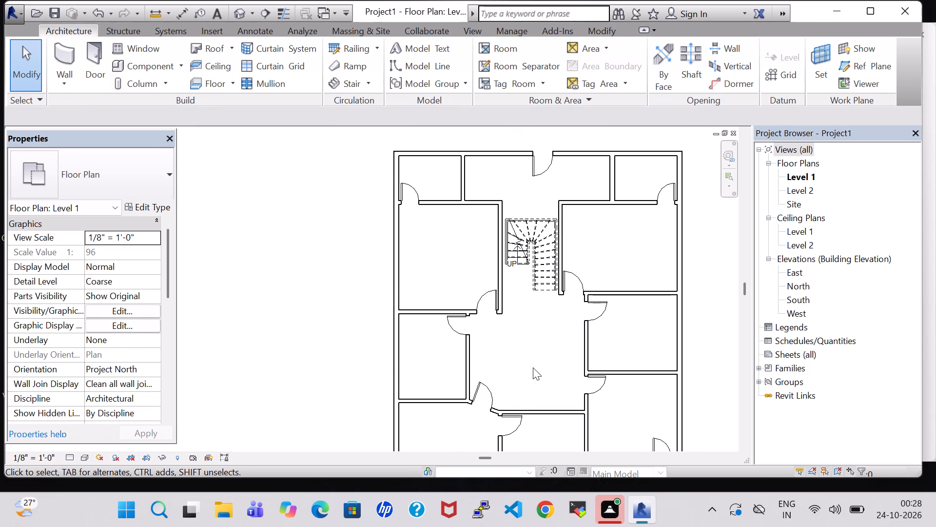
scroll(533, 367, down, 3)
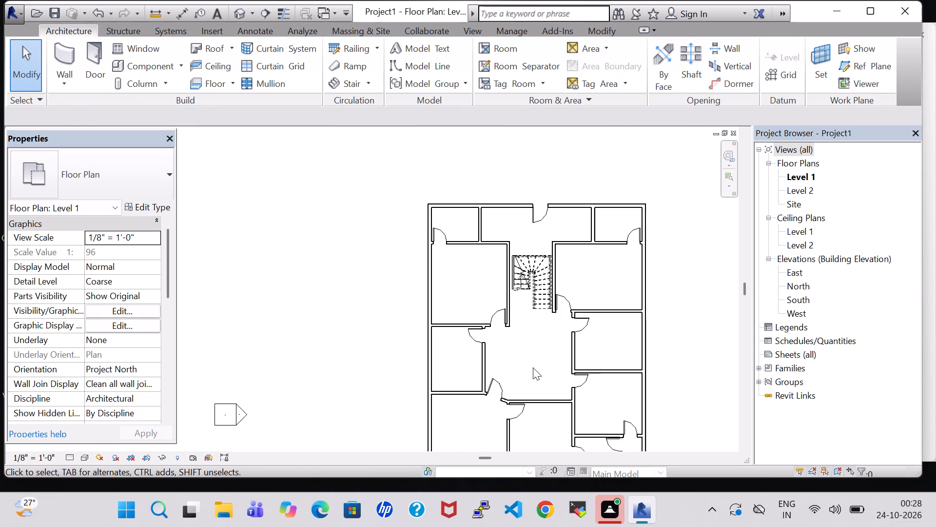
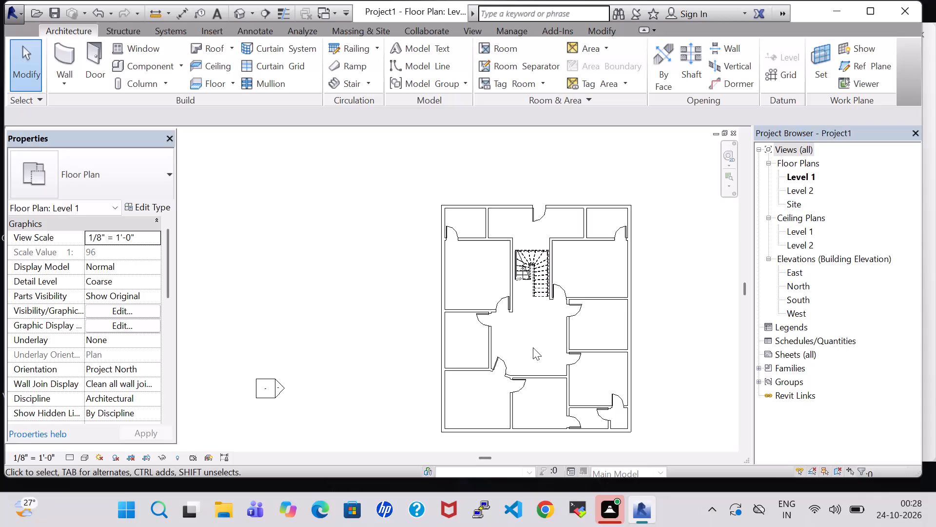
Examine the winder stair and the walls around it in the 3D view, ending back on the Level 1 floor plan.
scroll(533, 347, up, 2)
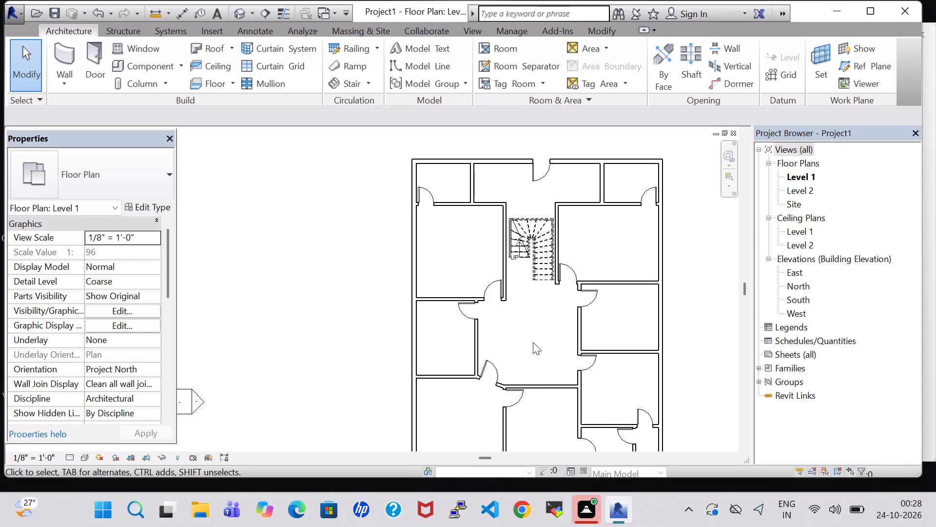
click(237, 6)
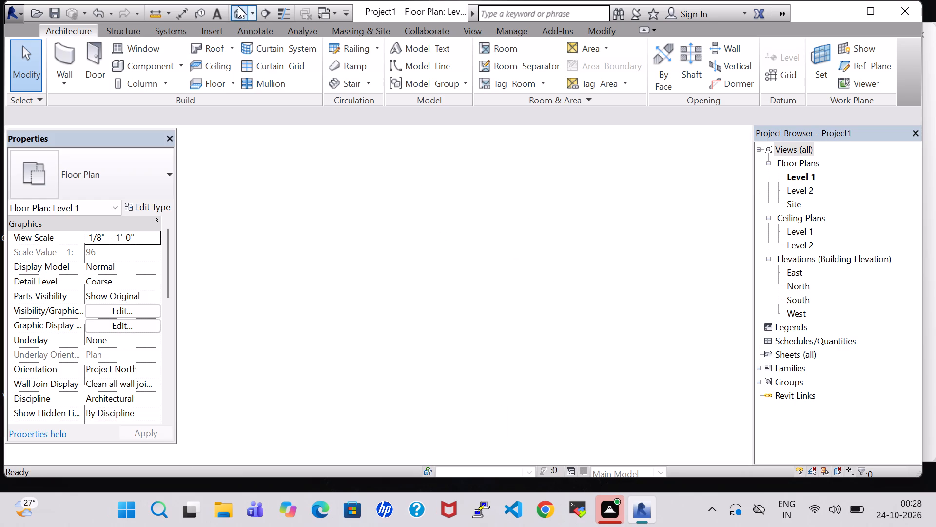
shift+middle_drag(510, 208, 577, 226)
scroll(448, 230, up, 4)
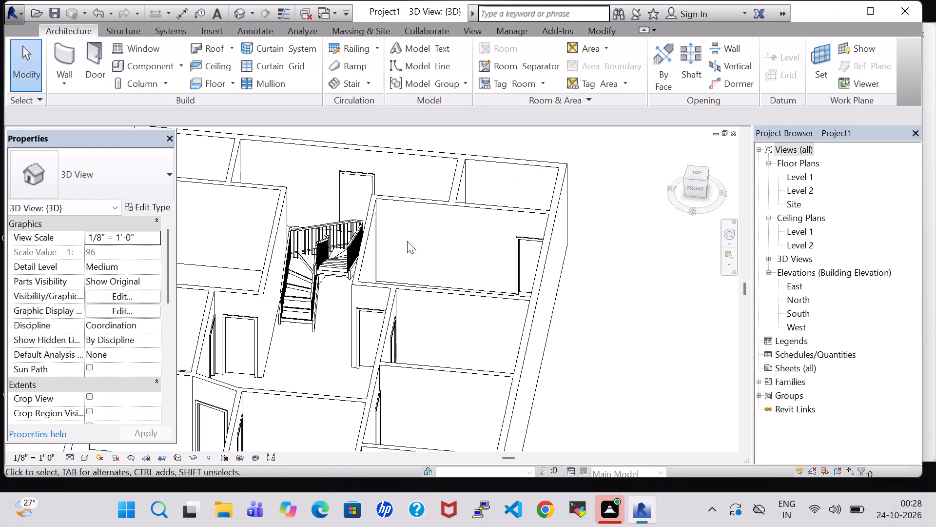
shift+middle_drag(321, 310, 318, 254)
shift+middle_drag(324, 230, 327, 263)
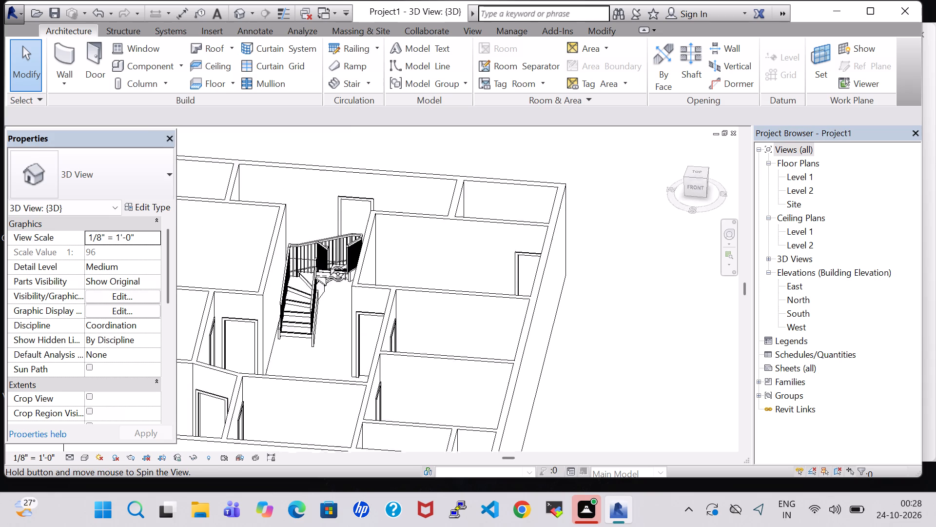
shift+middle_drag(327, 263, 328, 365)
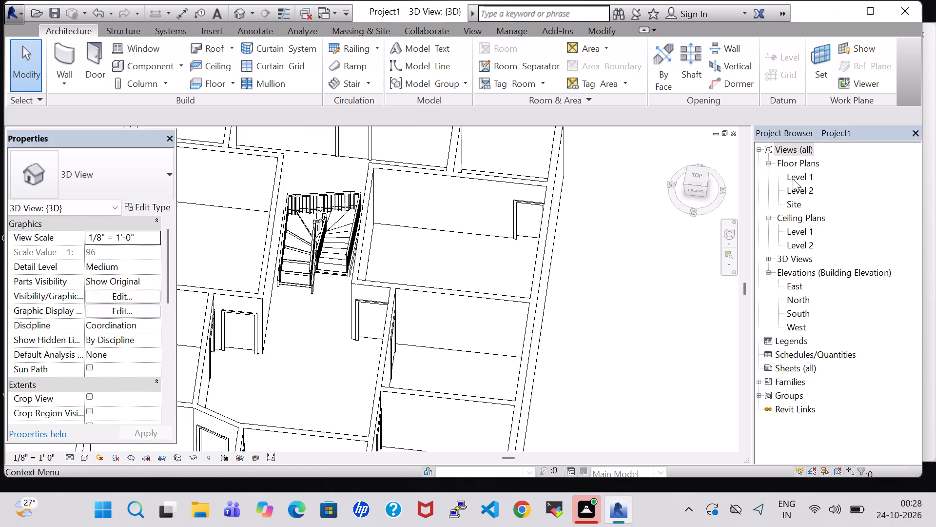
double_click(793, 179)
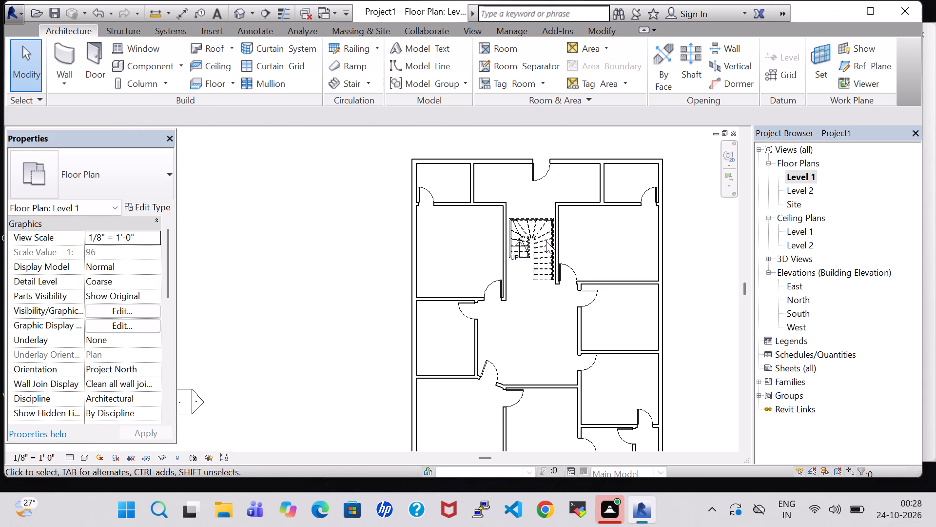
Load the Casement Dbl with Trim window family from the Windows folder of the US Imperial library.
middle_drag(457, 251, 470, 289)
middle_drag(470, 292, 470, 297)
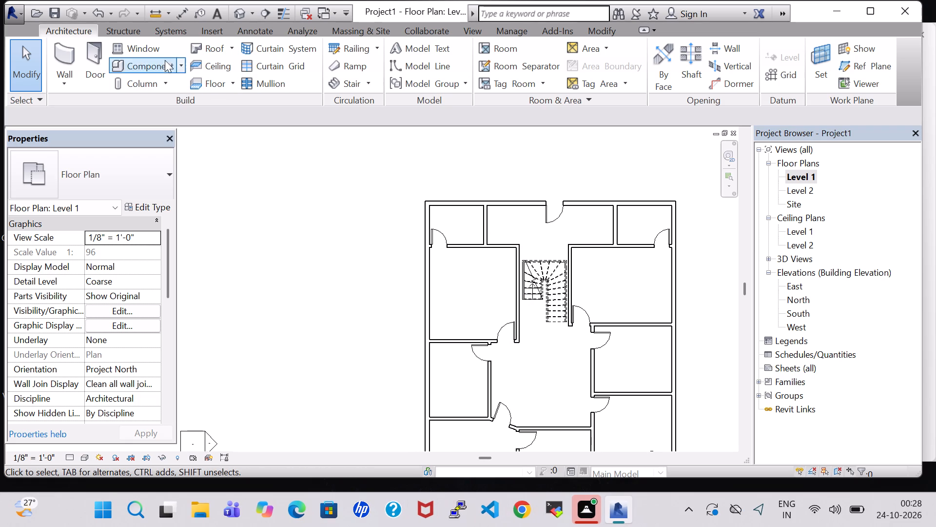
click(144, 62)
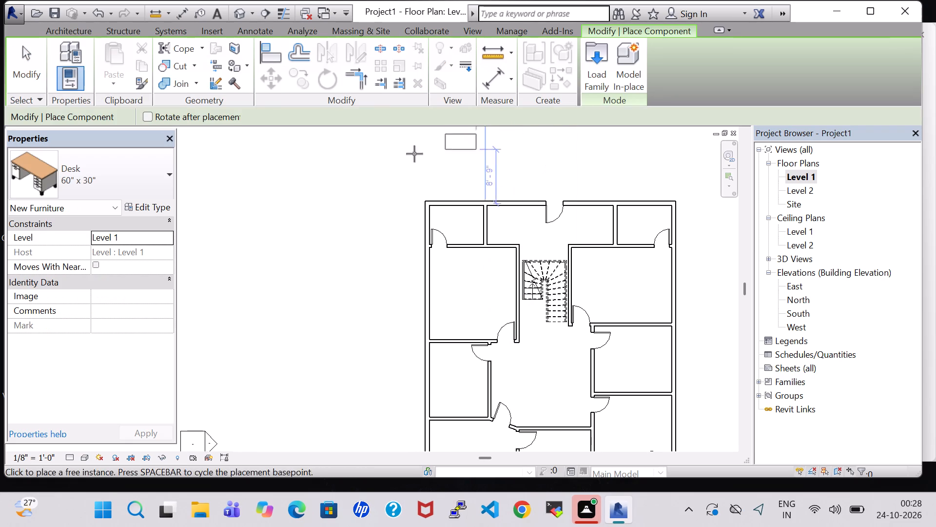
key(Escape)
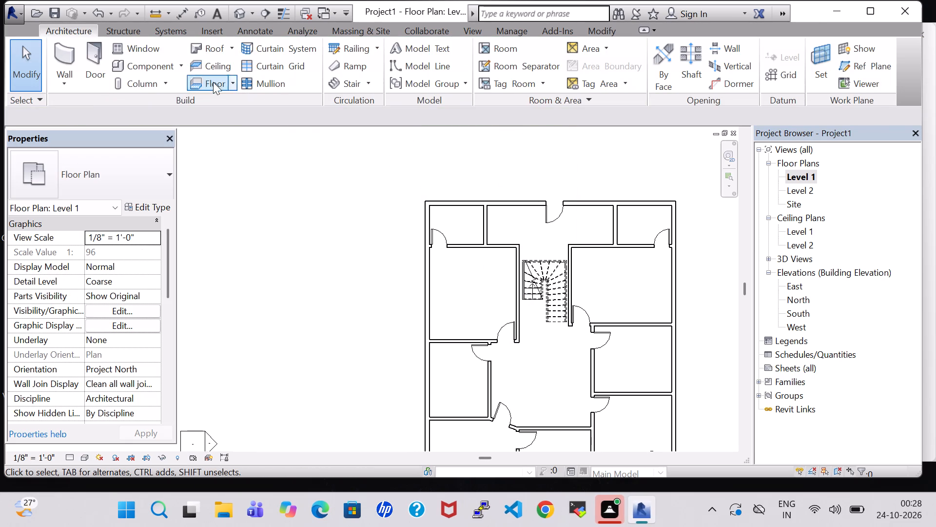
click(137, 49)
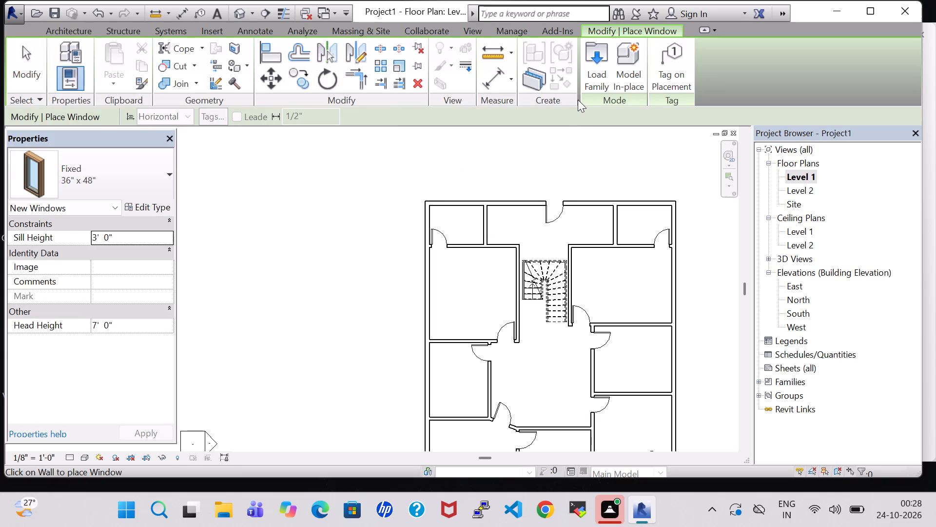
click(592, 77)
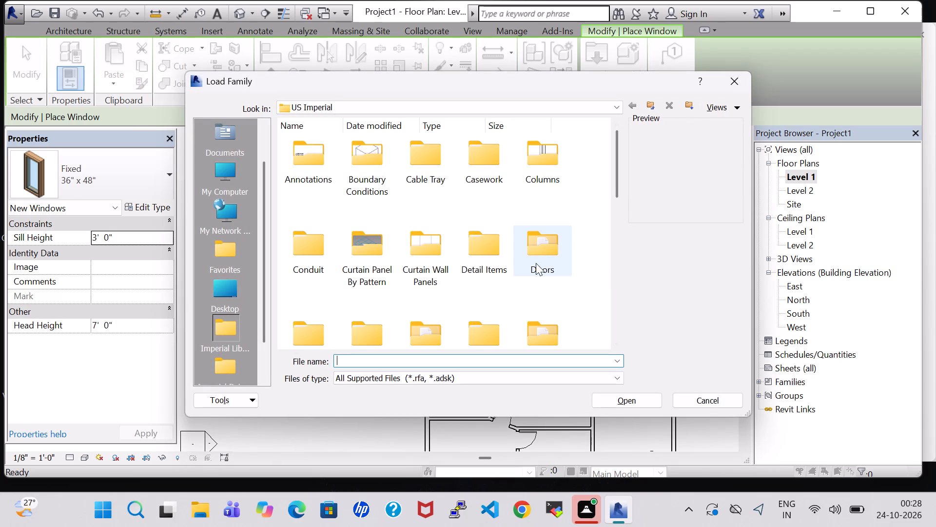
click(536, 263)
key(w)
double_click(435, 314)
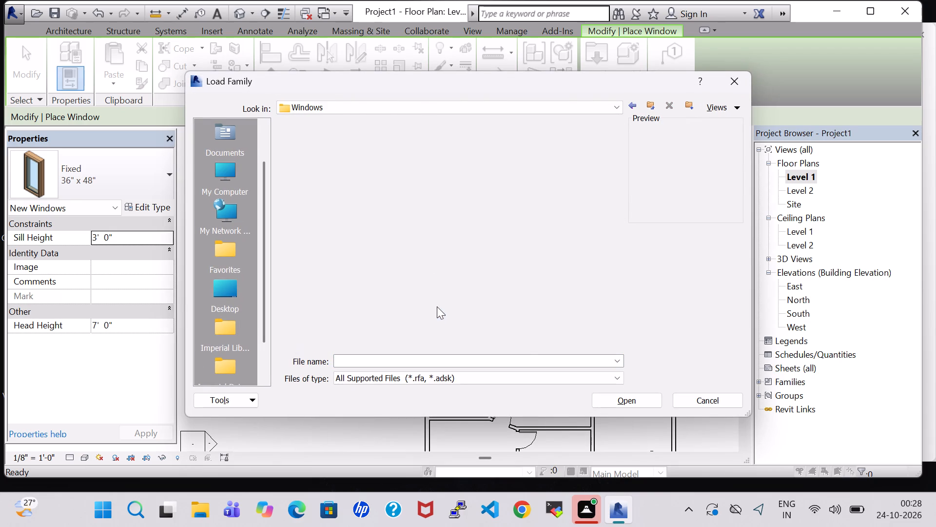
click(463, 176)
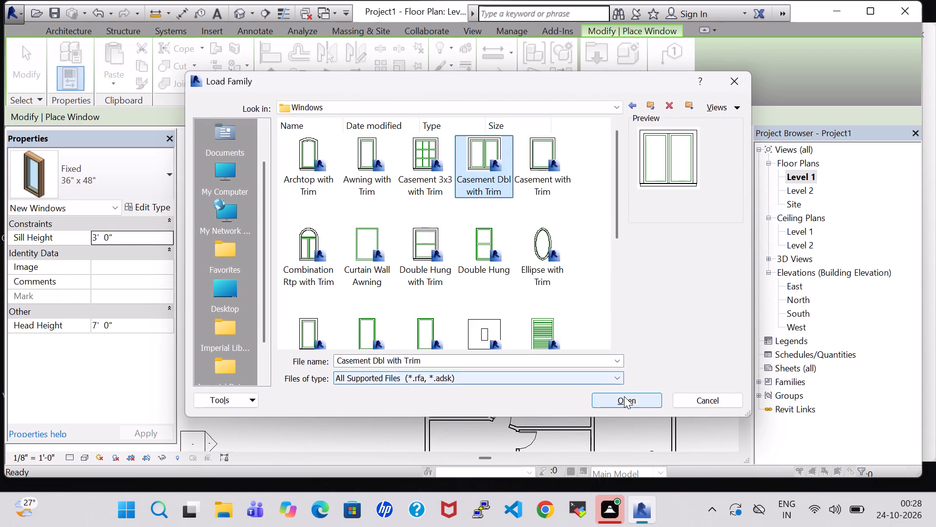
click(624, 396)
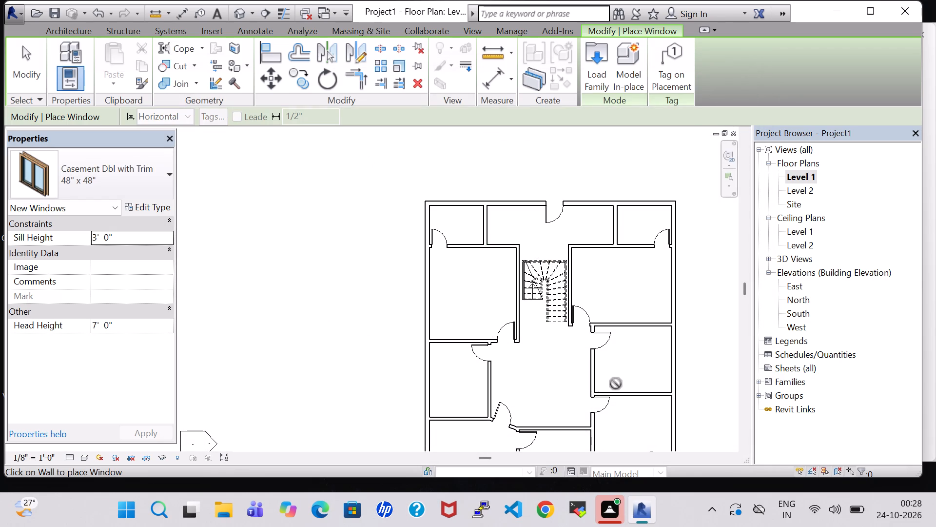
Place 48" x 48" Casement Dbl with Trim windows centred on the exterior walls of two west rooms and the middle south room.
click(424, 288)
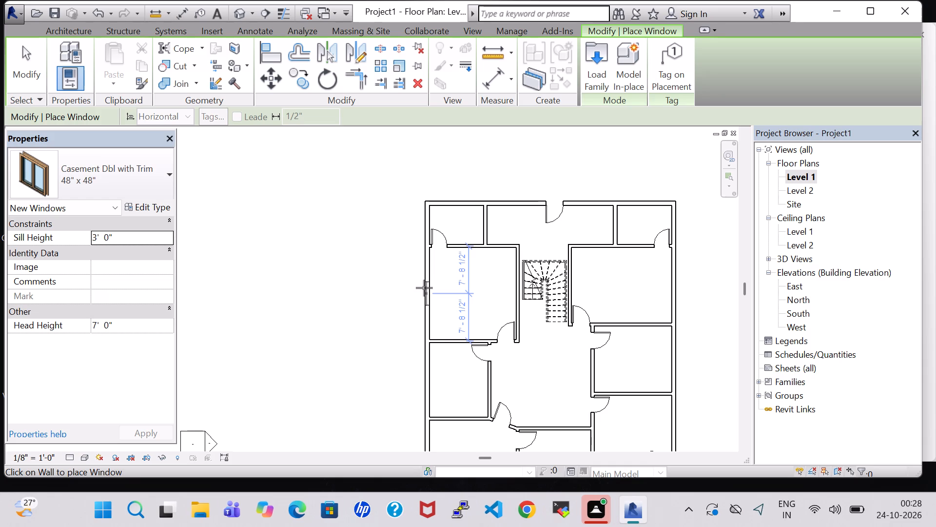
click(422, 376)
middle_drag(422, 376, 428, 363)
middle_drag(431, 351, 449, 269)
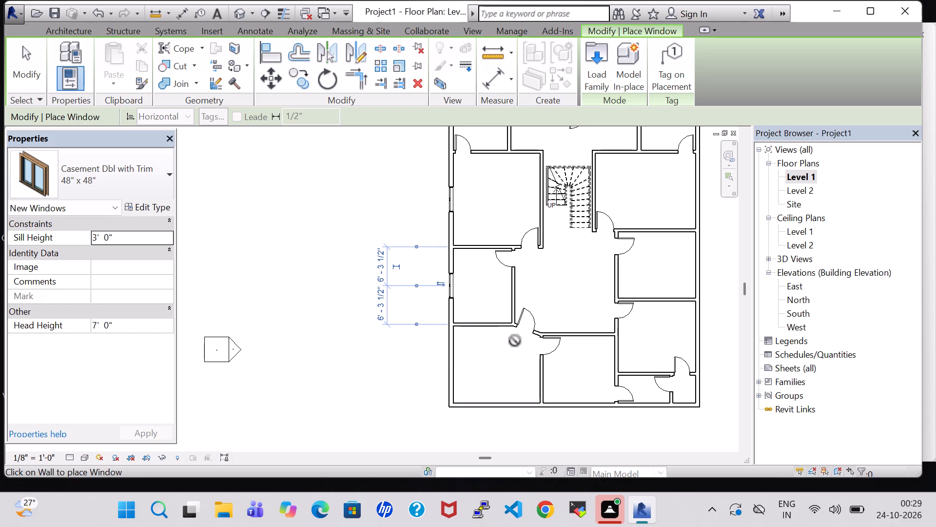
click(580, 406)
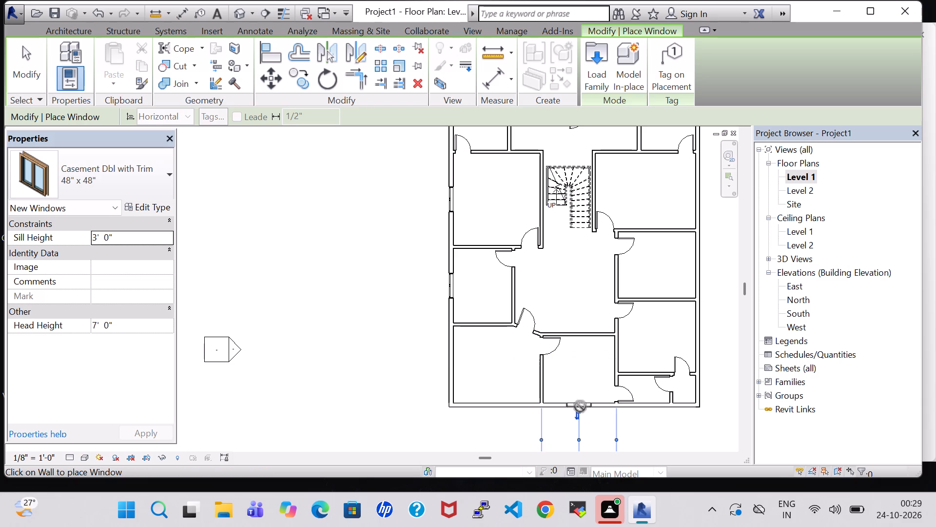
Place three 48" x 48" Casement Dbl with Trim windows in the east exterior wall, one centred in each of the three larger east rooms.
click(703, 334)
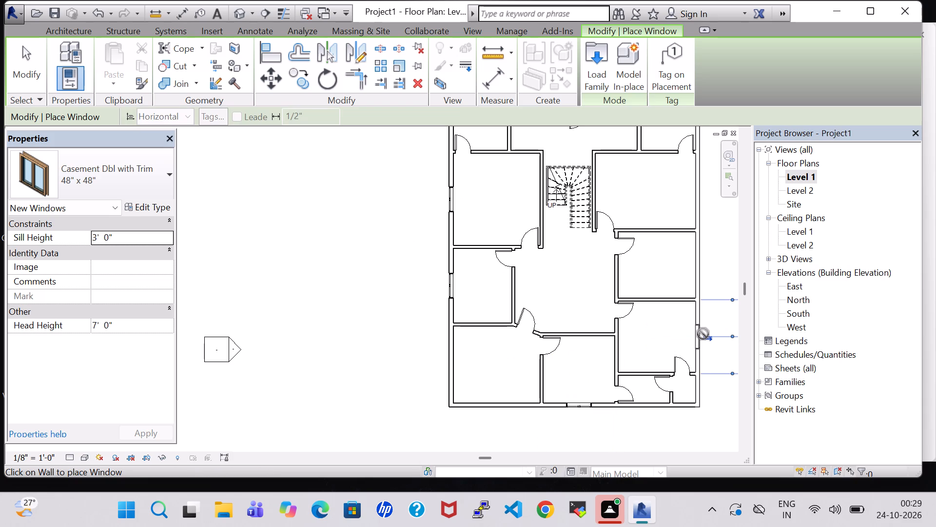
click(702, 263)
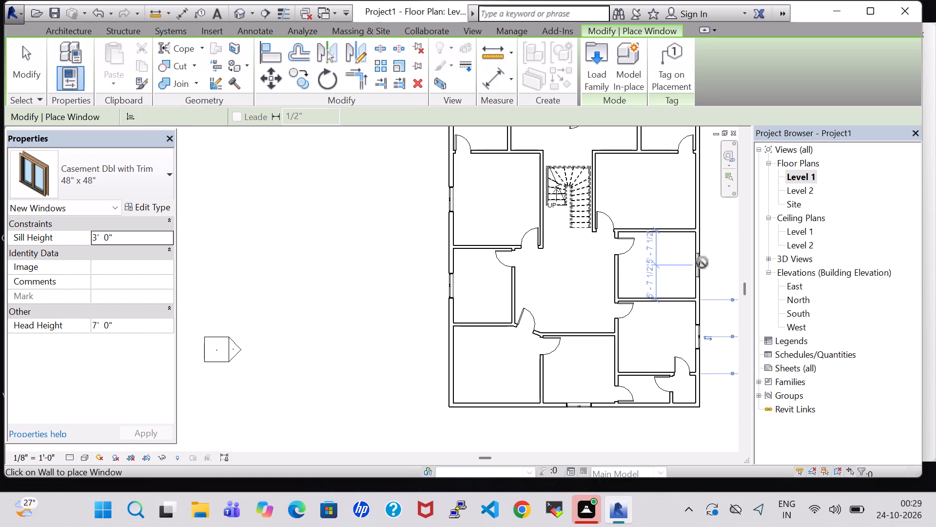
click(698, 188)
middle_drag(676, 186, 675, 189)
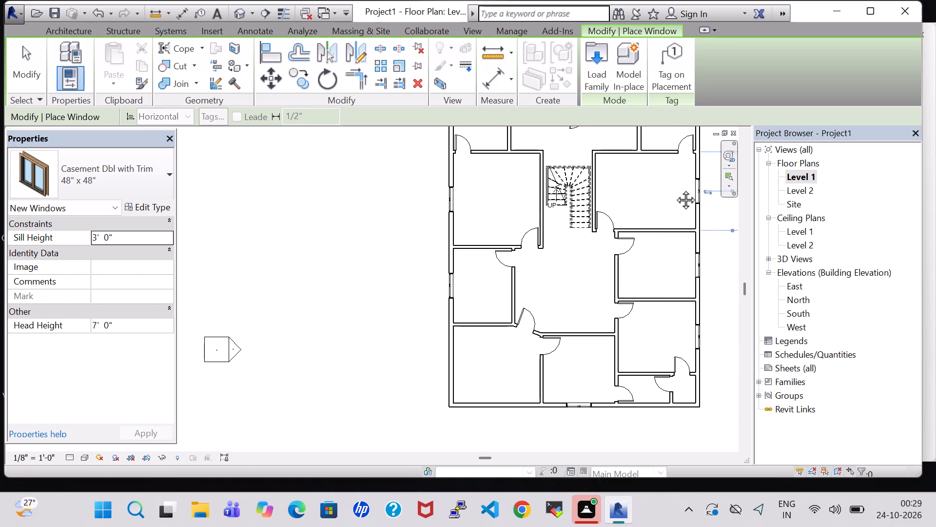
middle_drag(675, 189, 656, 263)
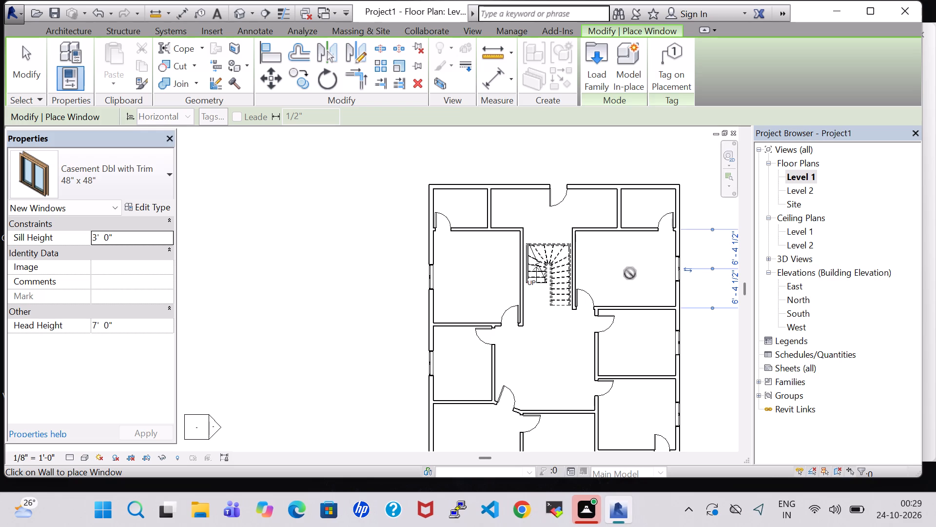
key(Escape)
key(Escape)
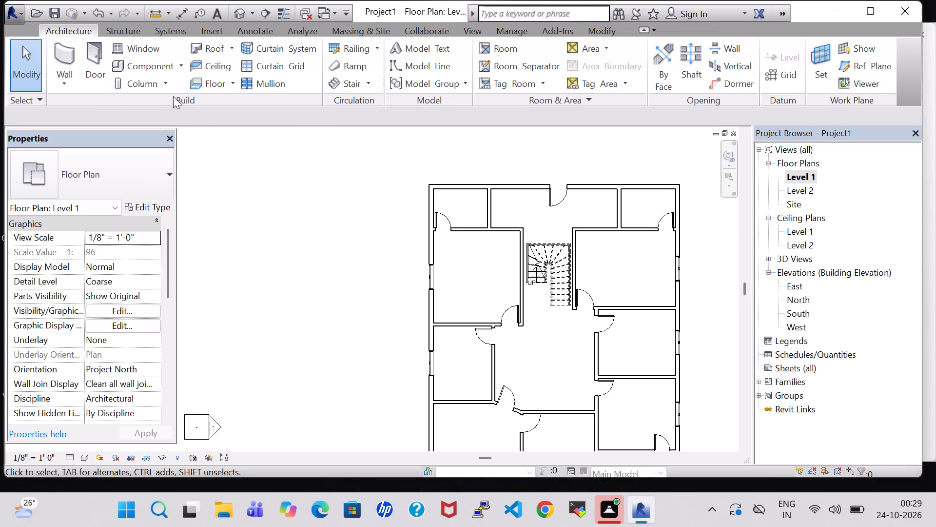
Load the Transom with Trim window family from the Windows folder of the US Imperial library.
click(137, 40)
click(137, 49)
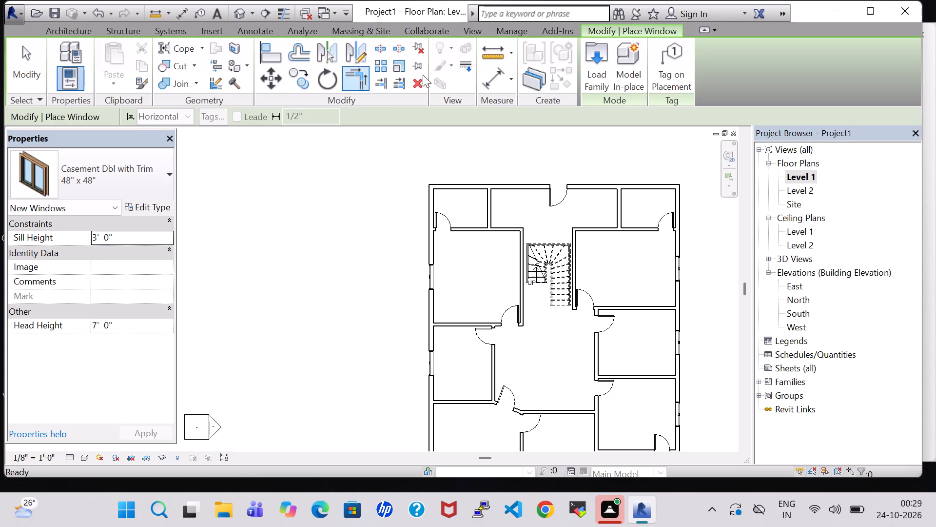
click(591, 70)
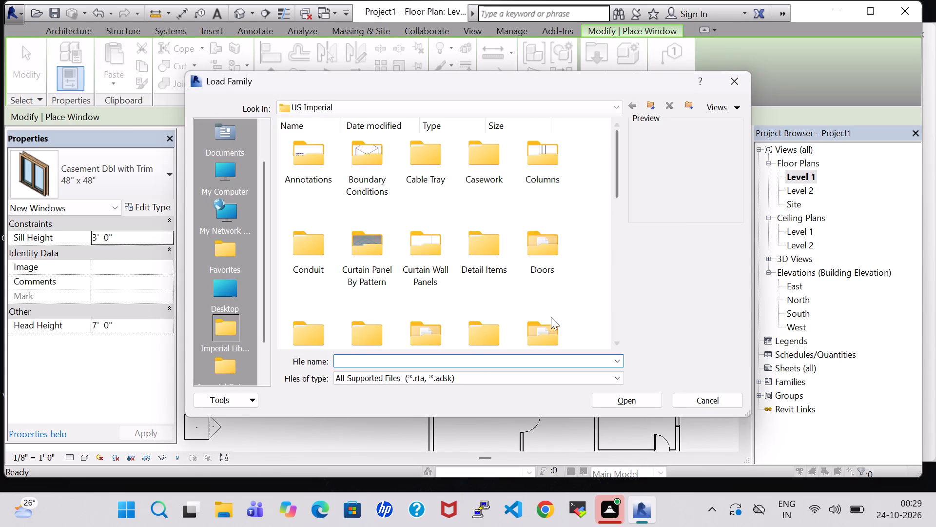
click(538, 324)
key(w)
double_click(449, 295)
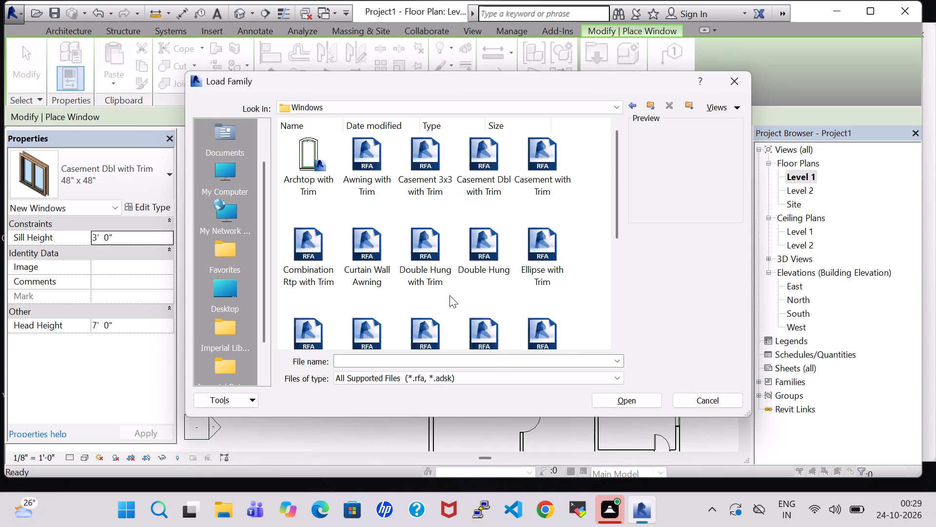
scroll(486, 264, down, 4)
click(471, 232)
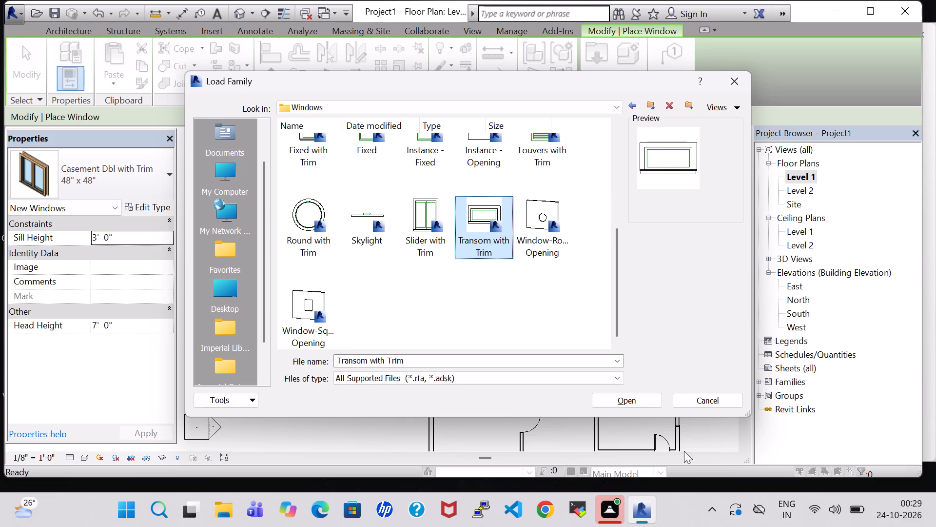
click(633, 398)
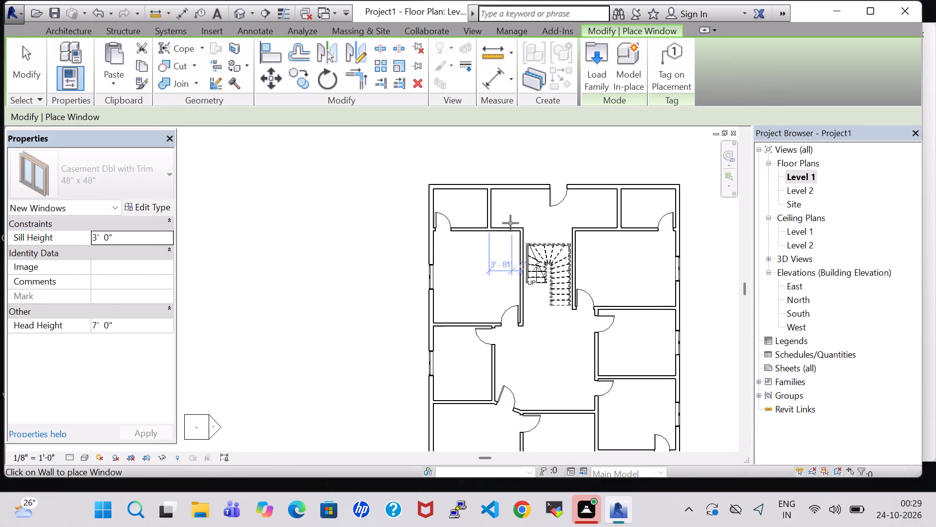
Place 24" x 24" Transom with Trim windows in the north exterior wall, centred in the northwest and northeast corner rooms.
click(460, 186)
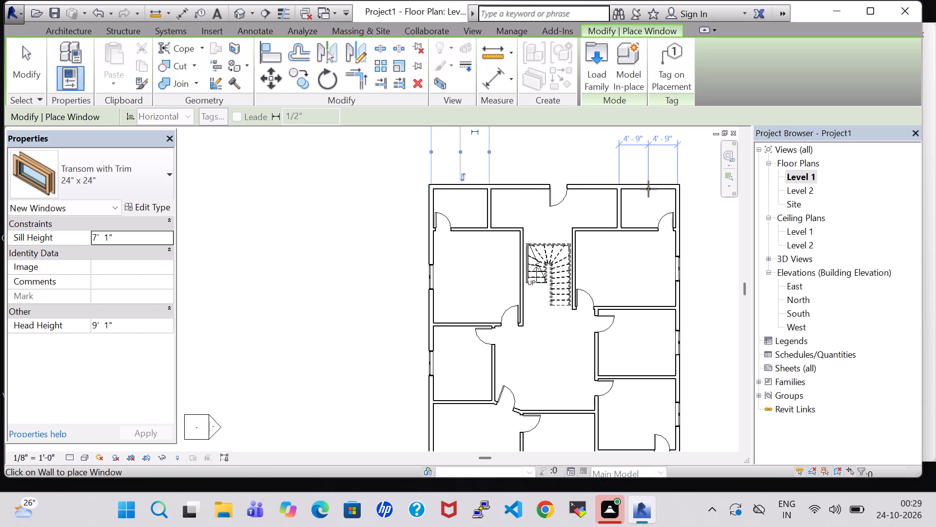
scroll(649, 188, up, 3)
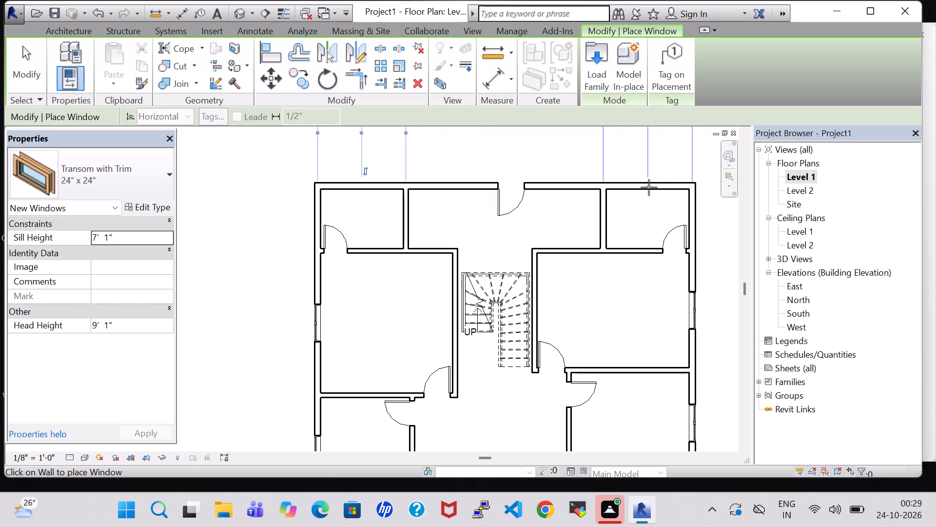
click(648, 186)
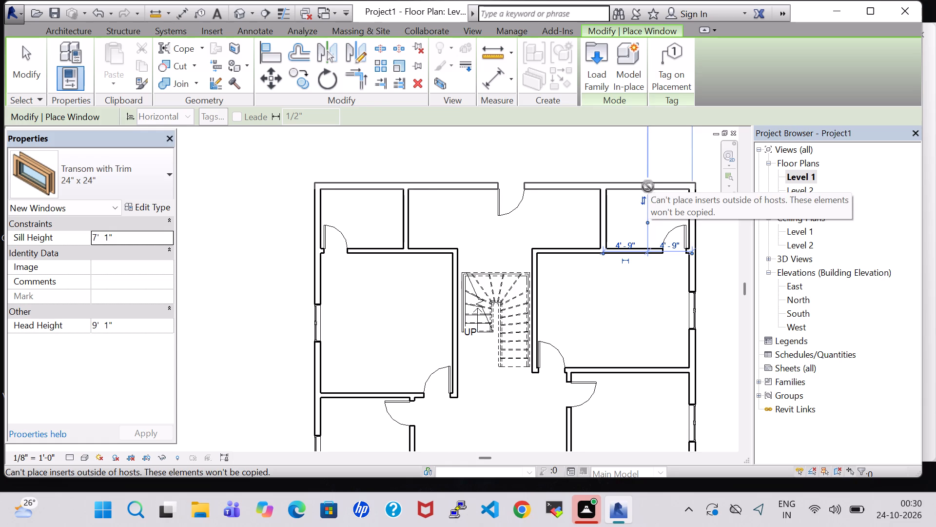
Place a 24" x 24" Transom with Trim window in the small southeast room's south wall, about 3'-4" from its east partition.
scroll(648, 186, down, 5)
middle_drag(648, 243, 615, 197)
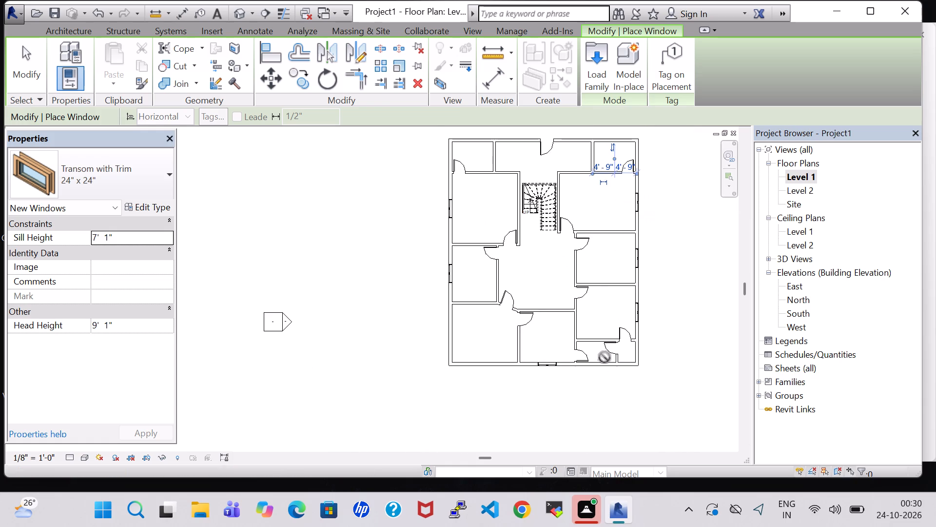
scroll(604, 360, up, 5)
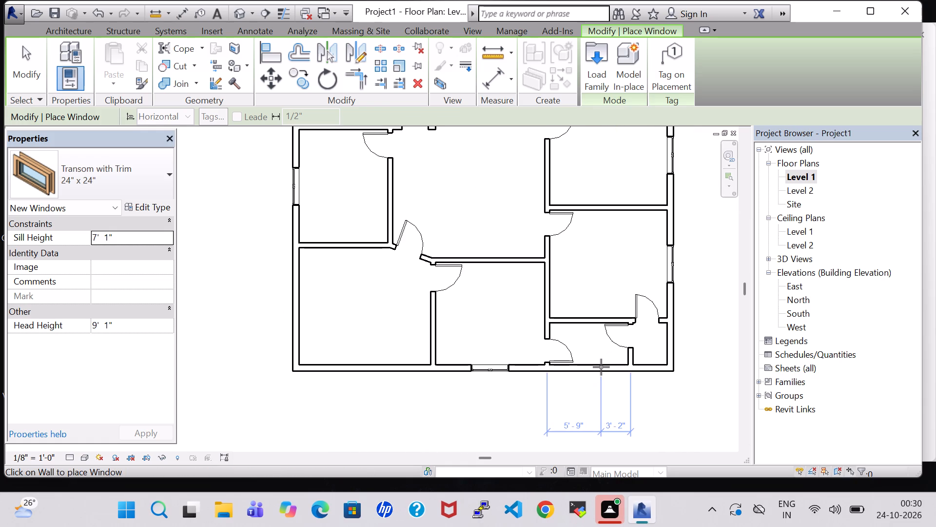
scroll(601, 367, up, 4)
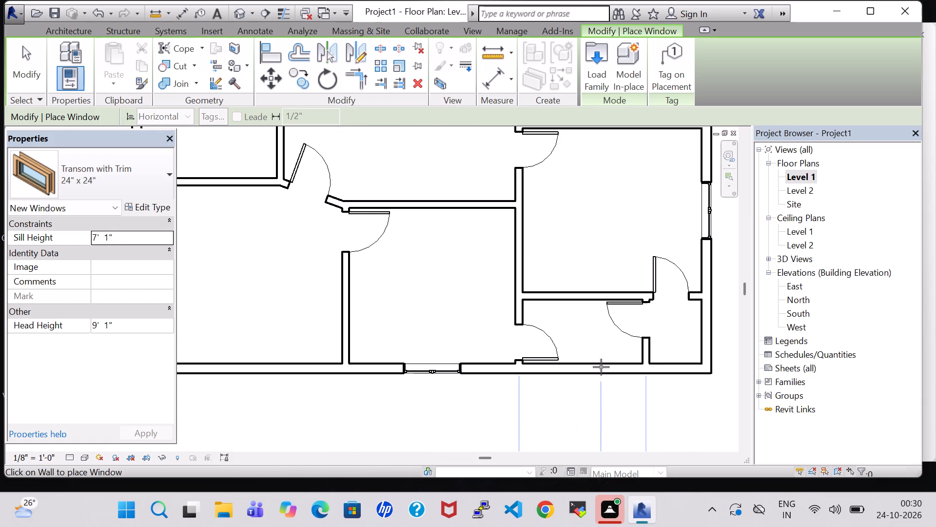
click(599, 369)
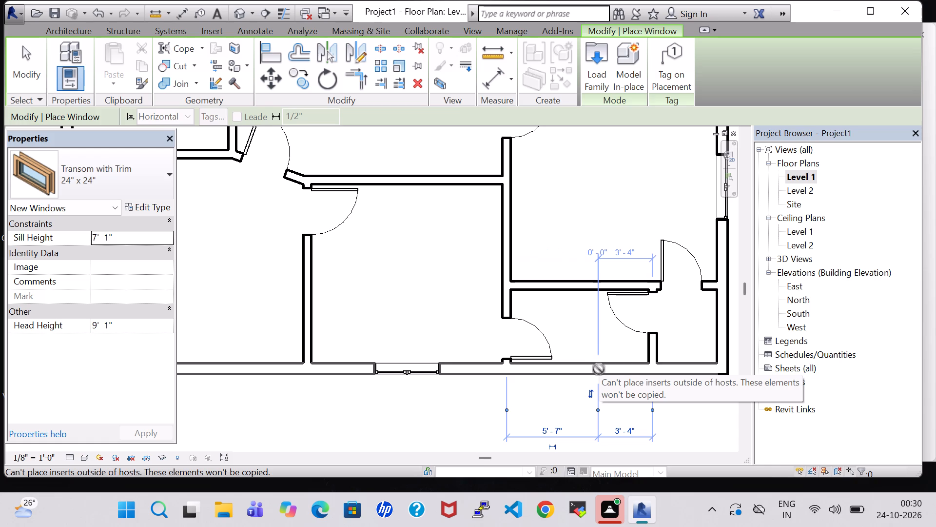
key(Escape)
key(Escape)
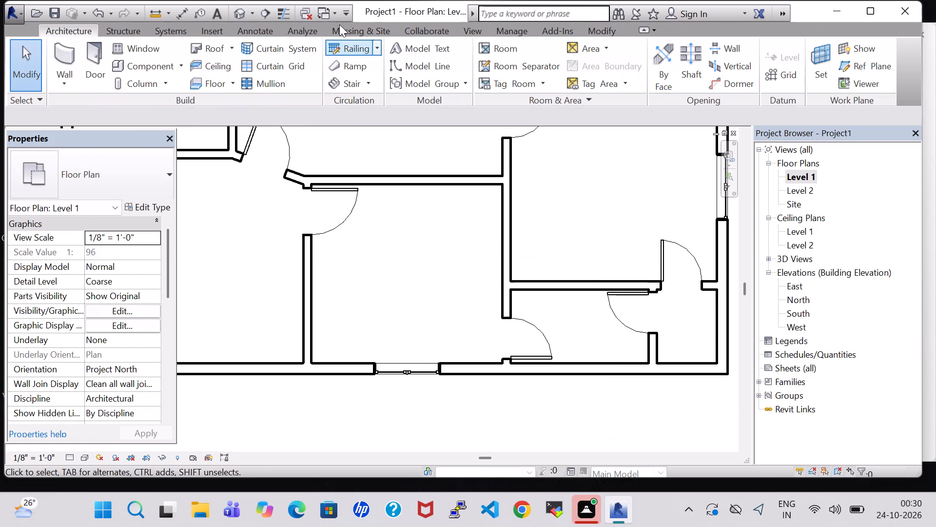
Open the default 3D view of the building and set its visual style to Realistic.
click(240, 15)
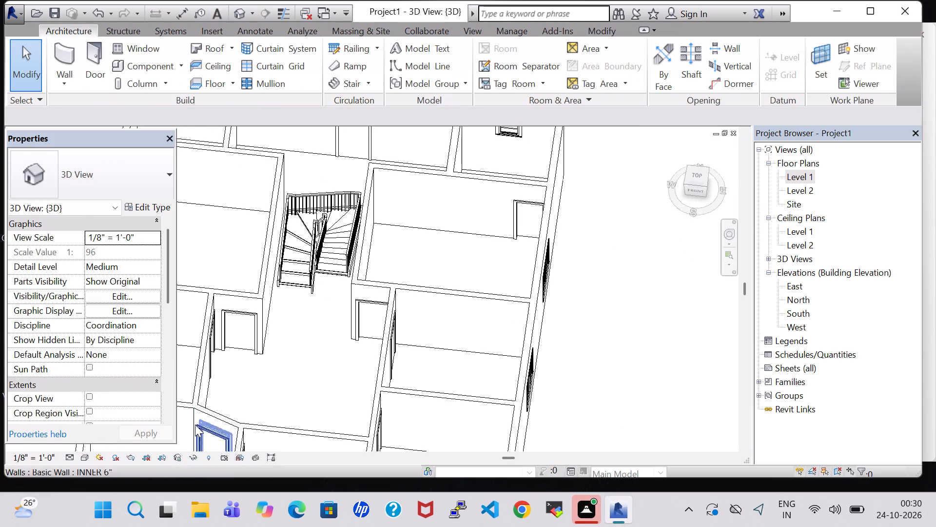
click(86, 459)
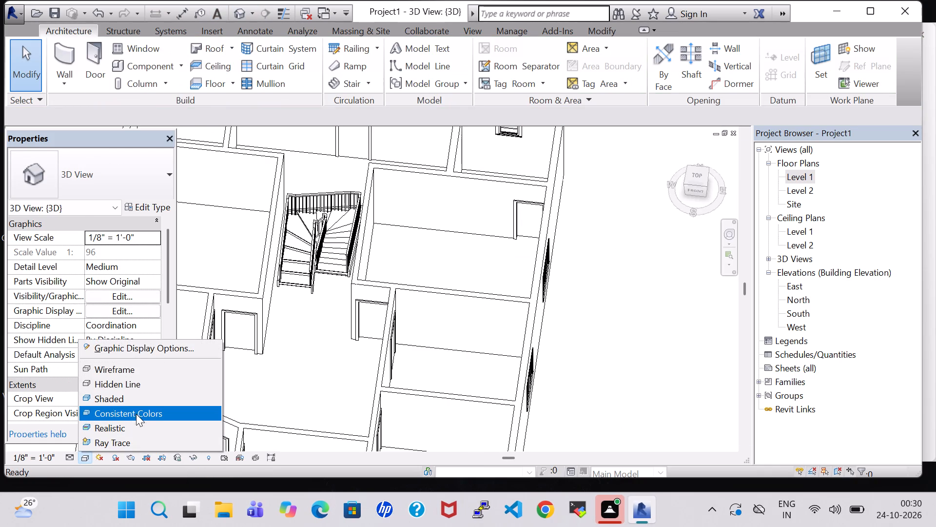
click(138, 424)
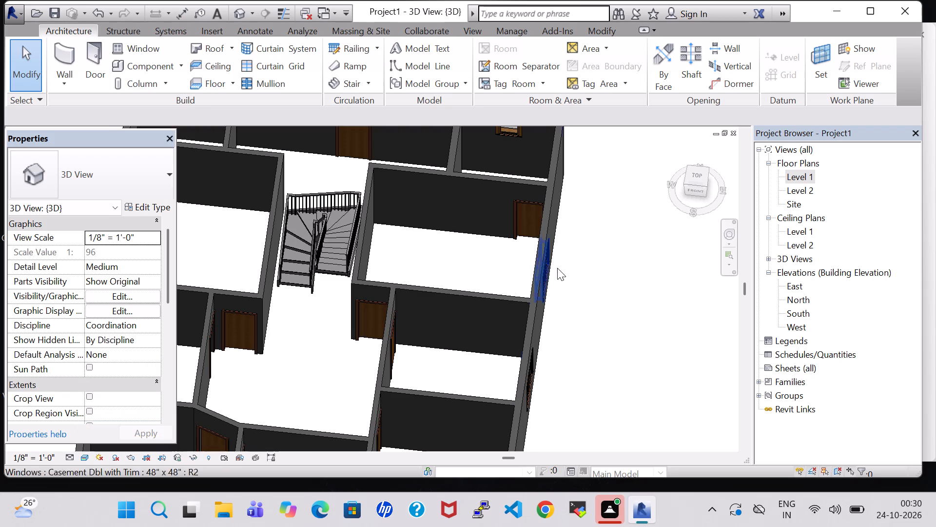
Examine the 3D model from all sides, checking the doors, windows, partitions and winder stair.
middle_click(586, 285)
middle_drag(586, 285, 606, 195)
shift+middle_drag(481, 346, 482, 337)
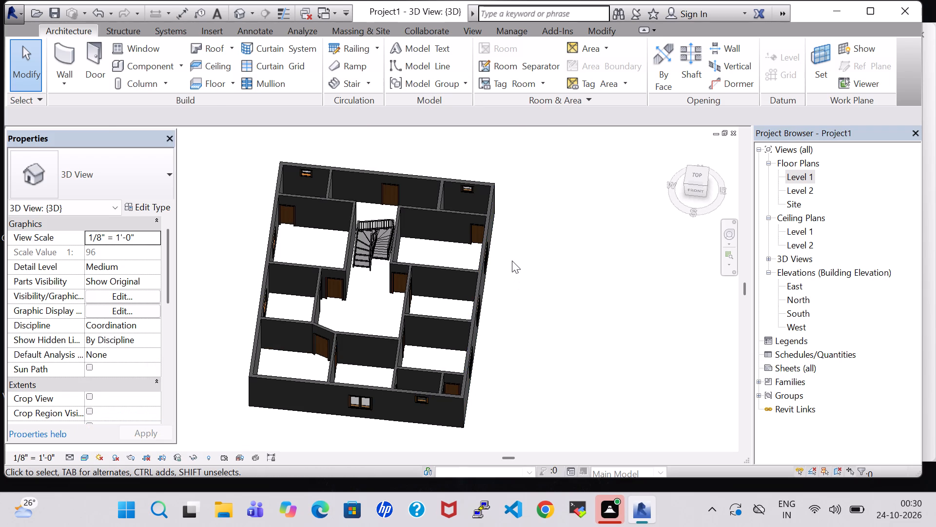
scroll(513, 261, up, 4)
middle_drag(509, 293, 522, 212)
shift+scroll(521, 239, up, 1)
middle_drag(509, 268, 522, 184)
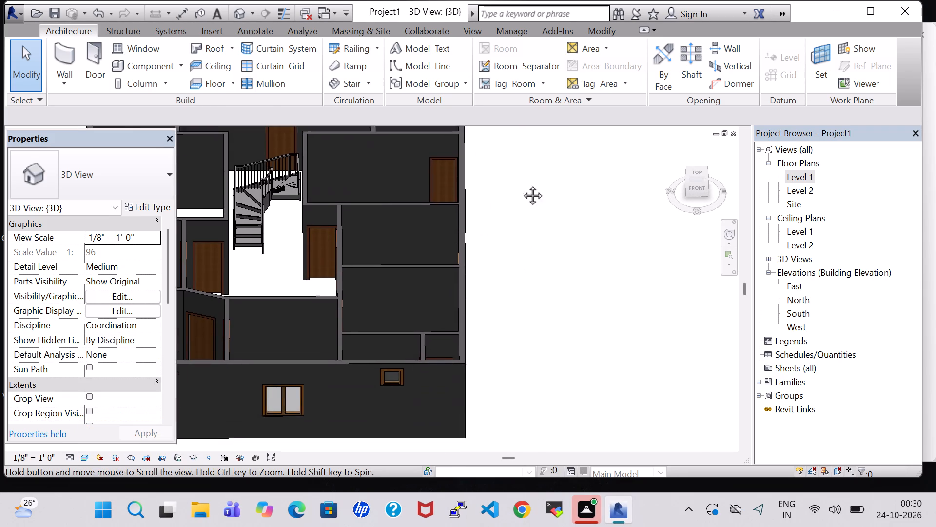
middle_drag(522, 184, 543, 132)
scroll(526, 239, up, 2)
middle_drag(527, 241, 565, 248)
shift+scroll(527, 241, up, 1)
shift+middle_drag(566, 246, 481, 298)
middle_drag(493, 297, 685, 236)
shift+middle_drag(643, 306, 678, 307)
scroll(420, 171, down, 1)
shift+middle_drag(420, 171, 413, 274)
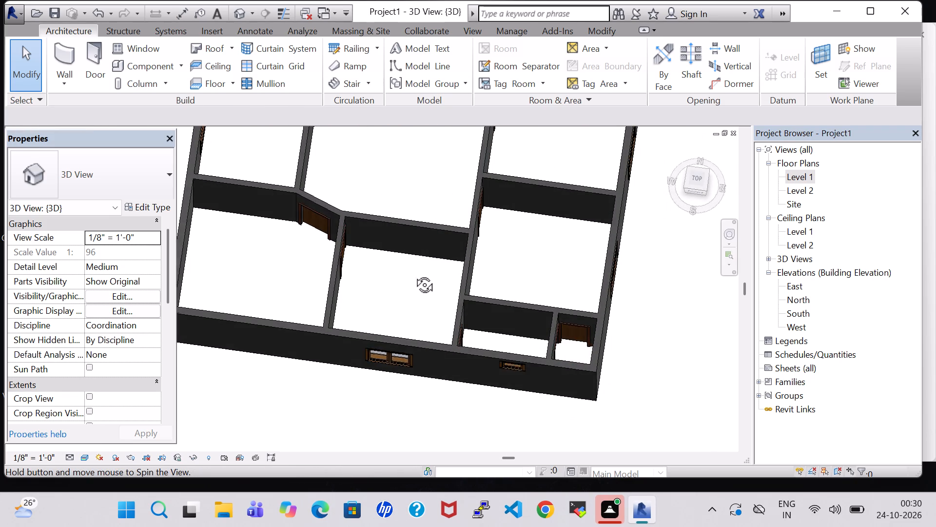
shift+middle_drag(413, 274, 409, 286)
shift+middle_drag(409, 286, 426, 212)
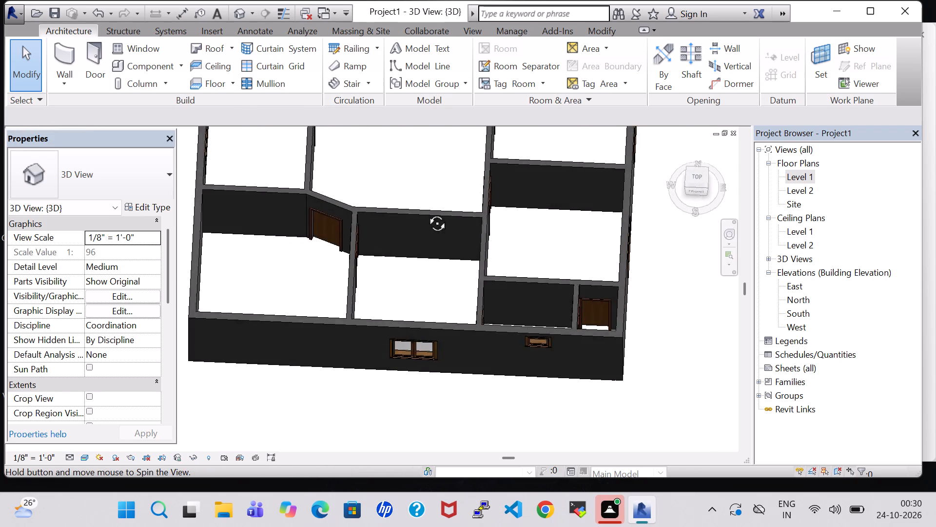
shift+middle_drag(426, 212, 460, 186)
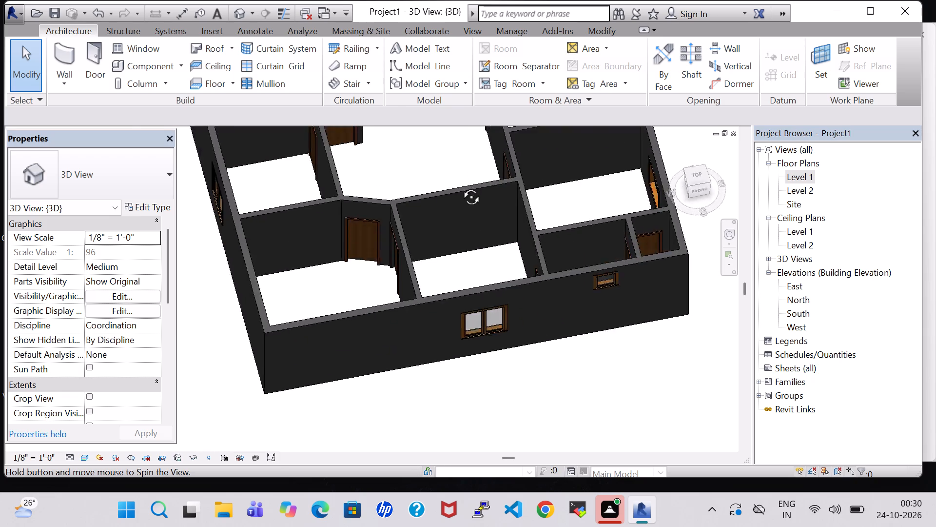
shift+middle_drag(460, 186, 538, 185)
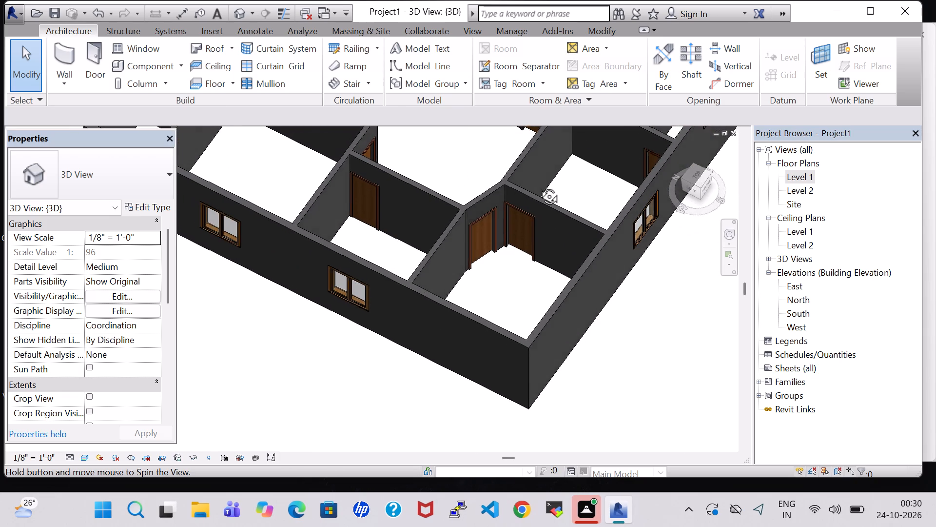
shift+middle_drag(538, 185, 631, 207)
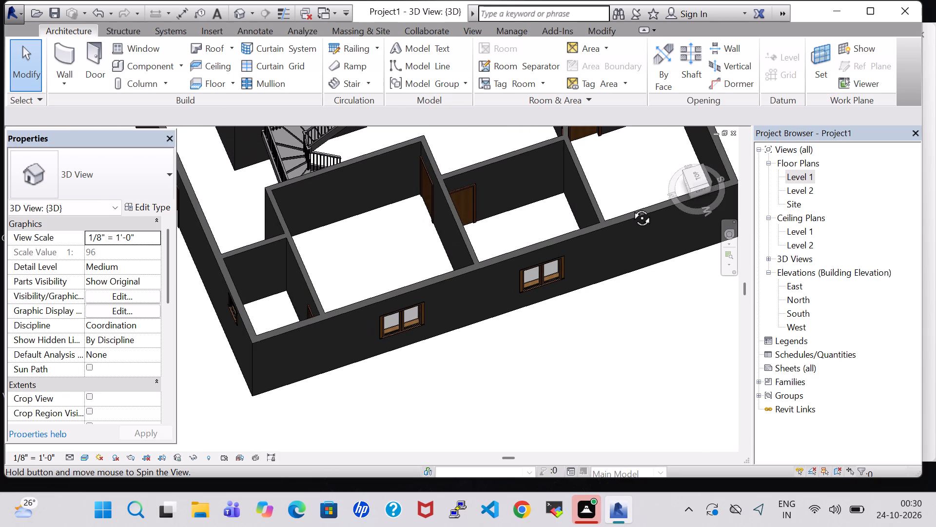
shift+middle_drag(631, 207, 730, 208)
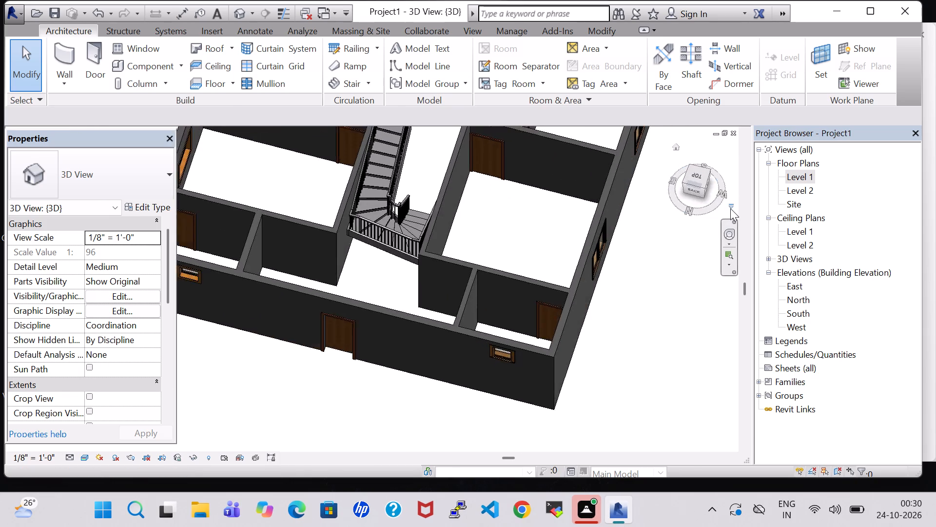
shift+middle_drag(730, 208, 808, 215)
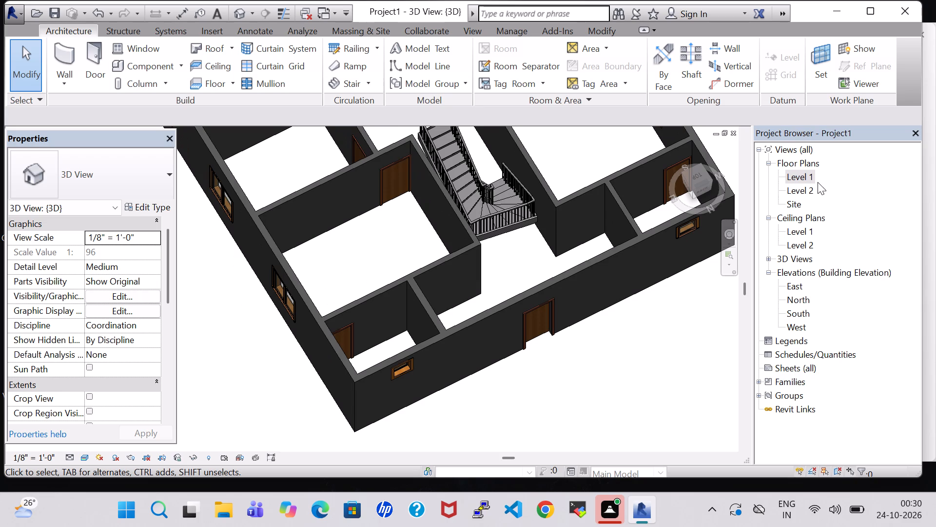
Return to the Level 1 floor plan.
double_click(803, 179)
scroll(485, 249, down, 6)
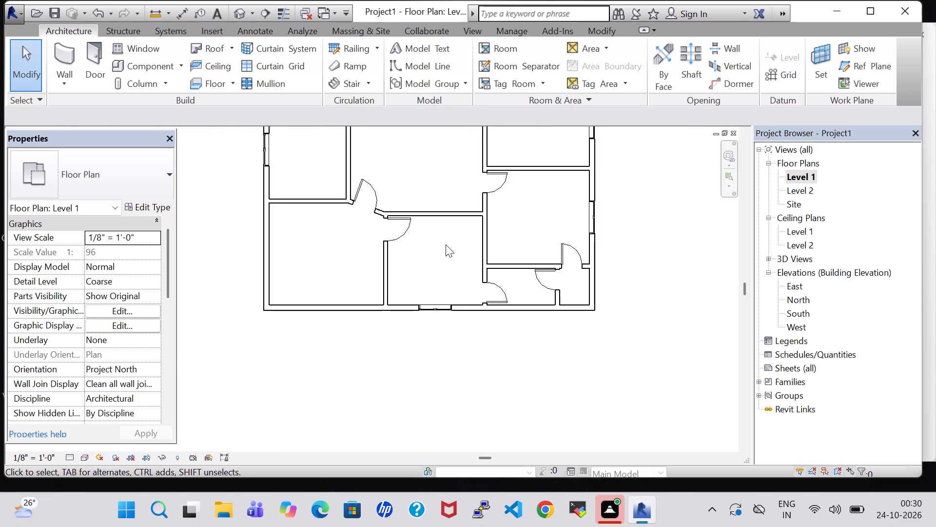
scroll(431, 272, down, 3)
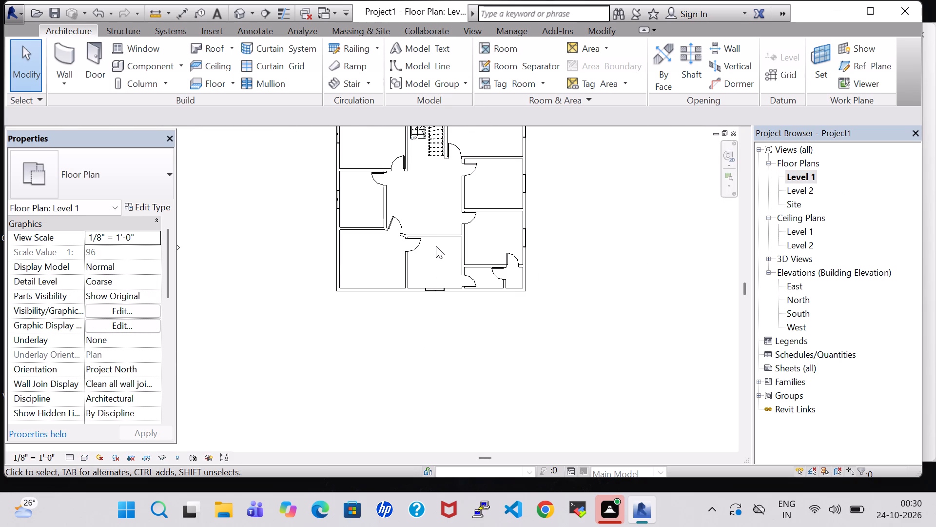
click(436, 238)
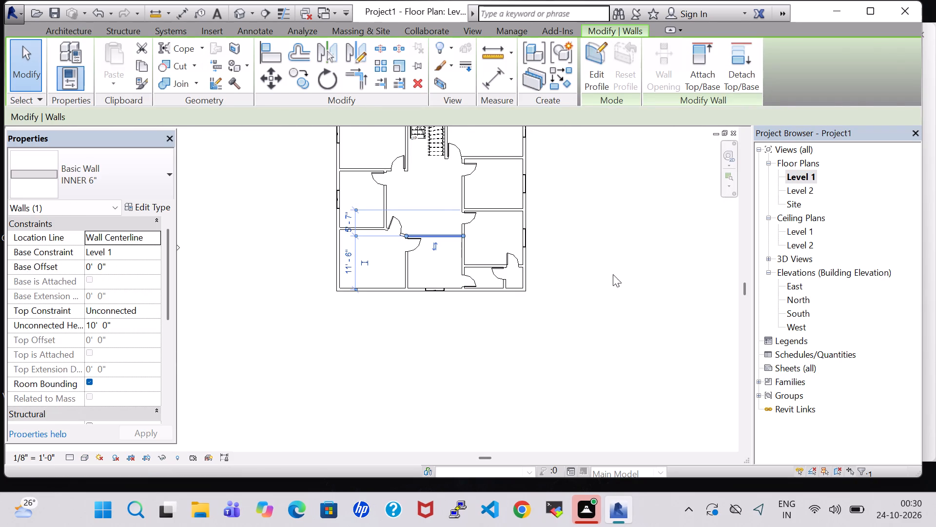
click(631, 273)
middle_drag(557, 196, 560, 214)
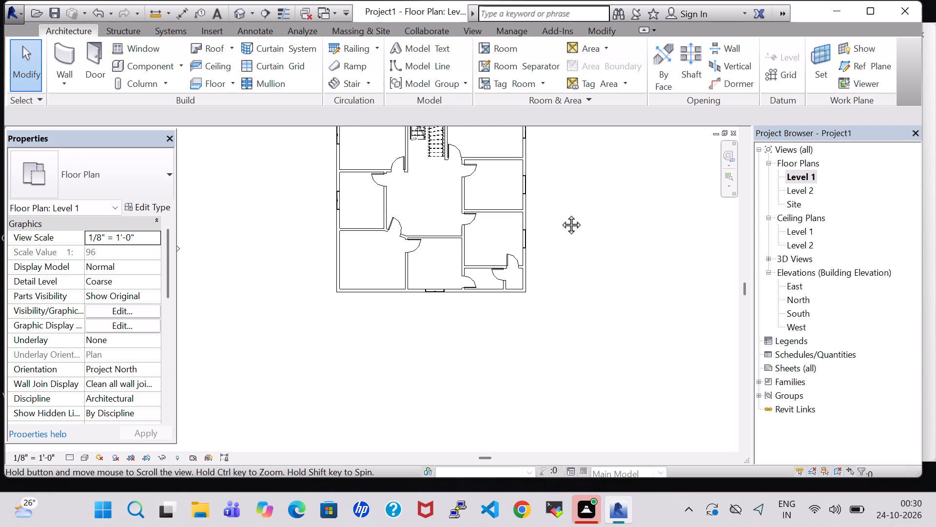
middle_drag(560, 214, 581, 324)
scroll(559, 299, up, 1)
middle_drag(559, 299, 594, 292)
scroll(559, 299, up, 1)
scroll(594, 292, down, 1)
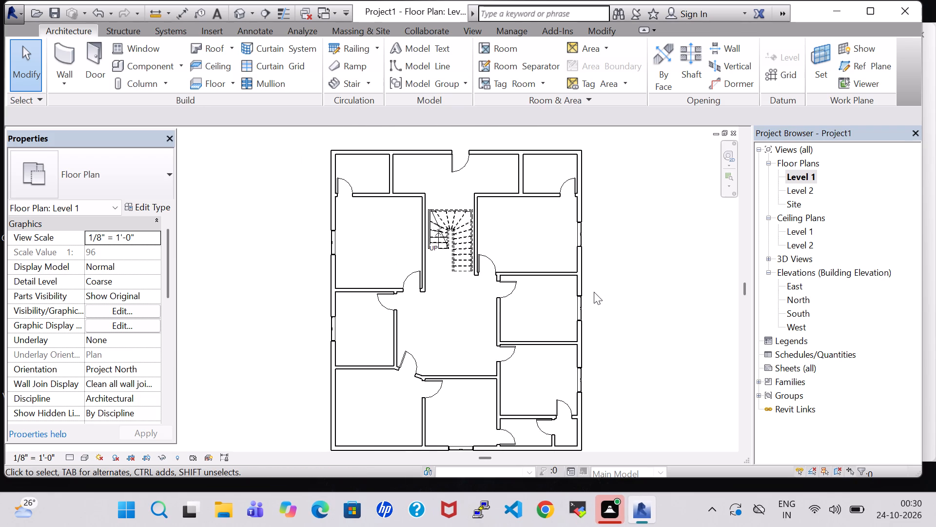
Load the Sink Vanity-Square family from the US Imperial library's Plumbing, Architectural, Fixtures, Sinks folder for component placement.
click(149, 63)
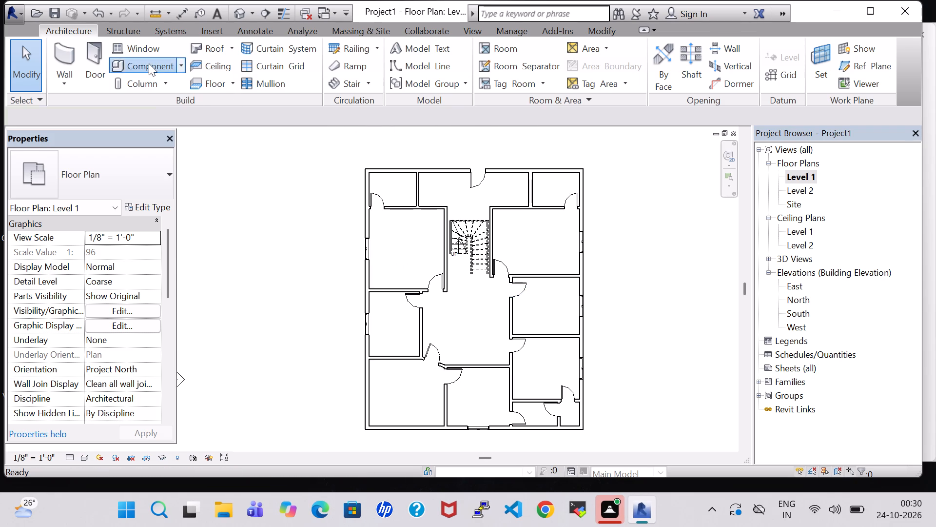
click(594, 79)
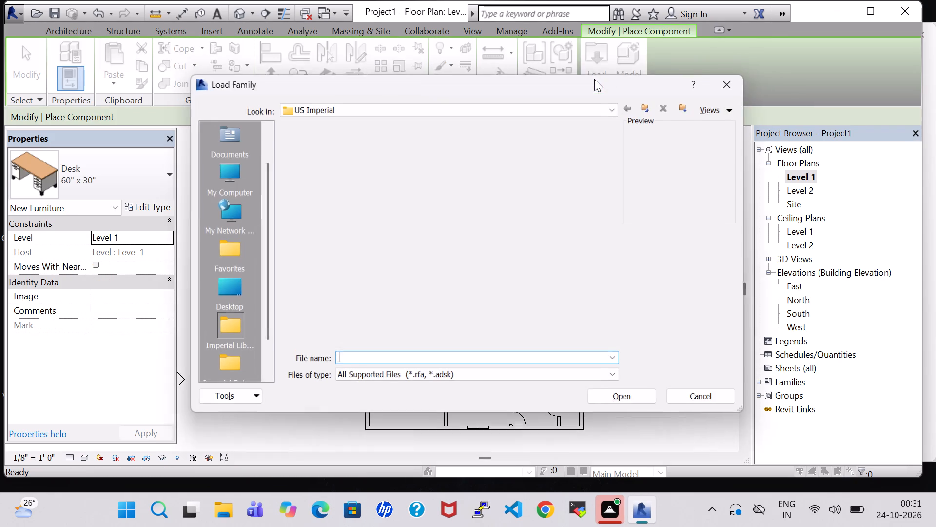
scroll(540, 310, down, 1)
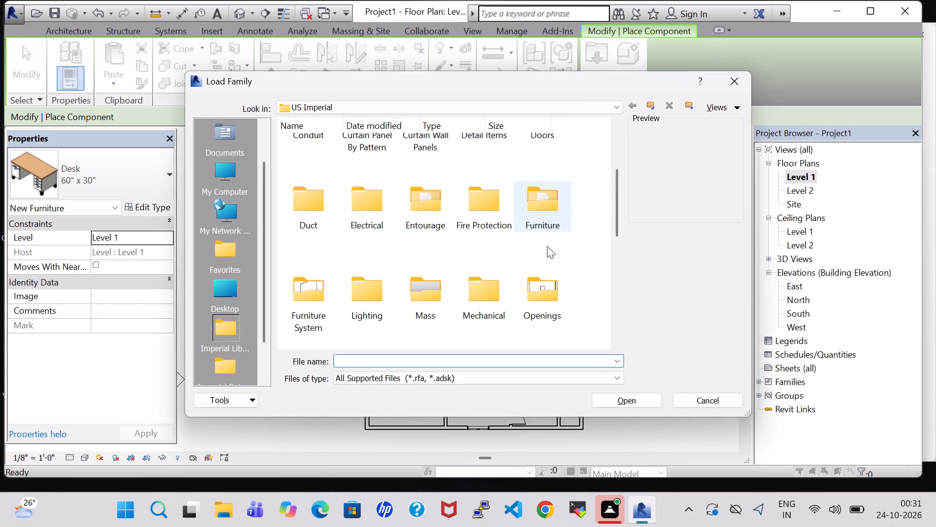
click(546, 221)
key(p)
double_click(414, 170)
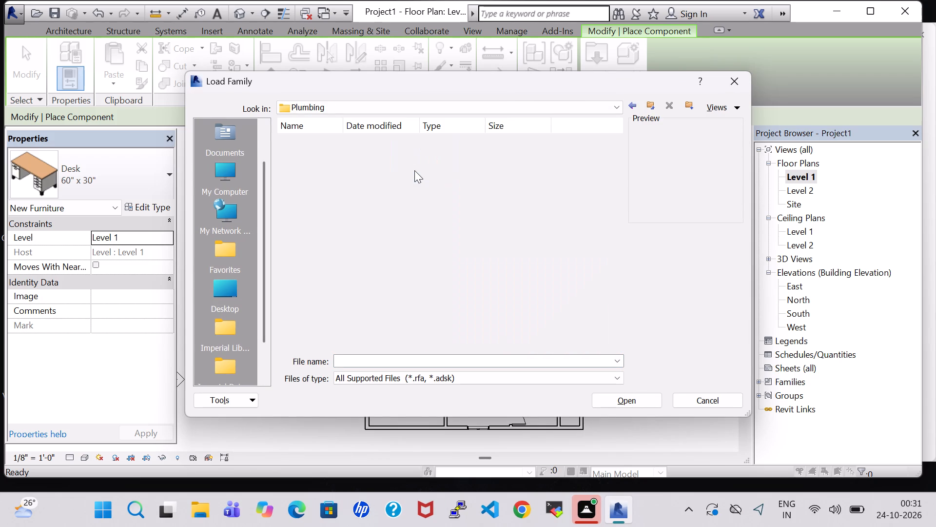
double_click(297, 167)
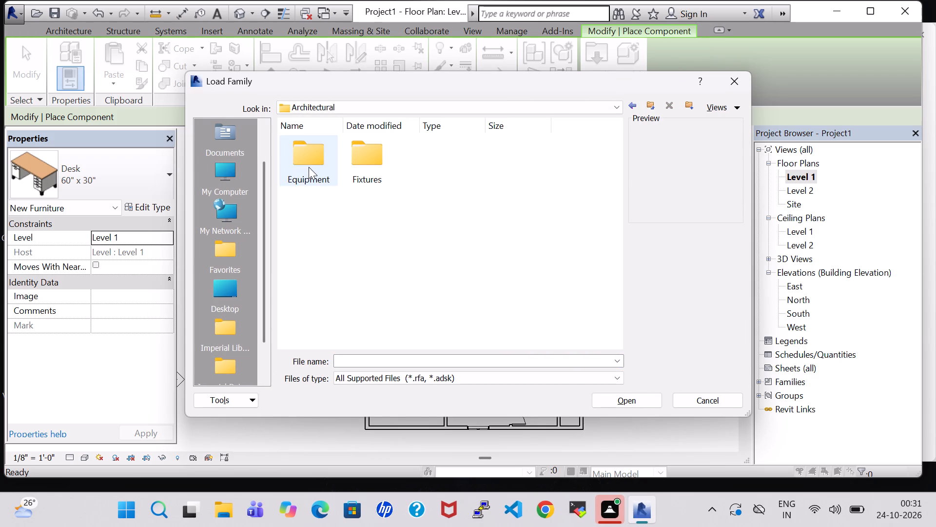
double_click(309, 167)
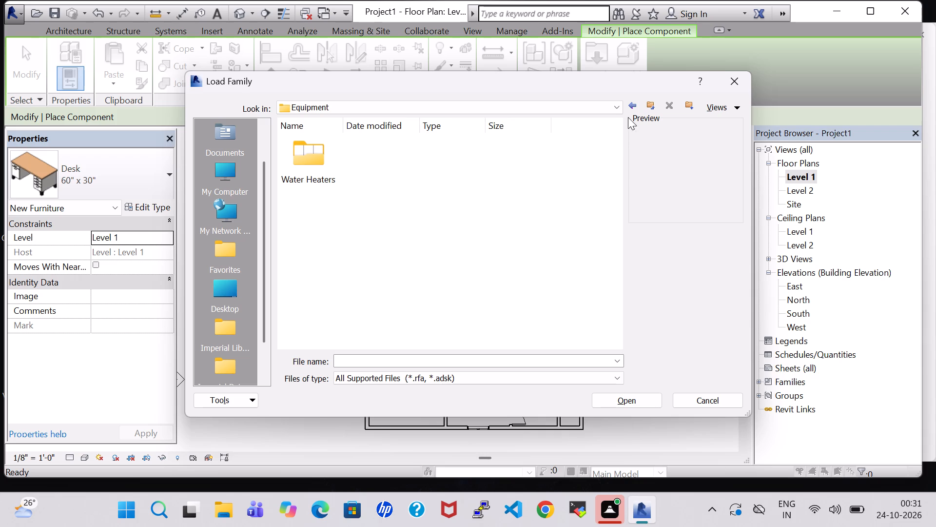
click(633, 108)
double_click(375, 160)
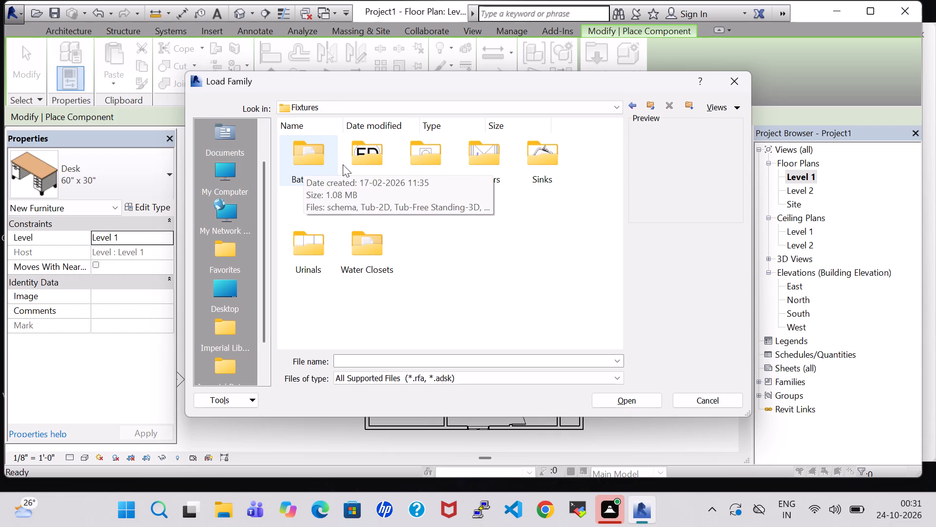
double_click(556, 164)
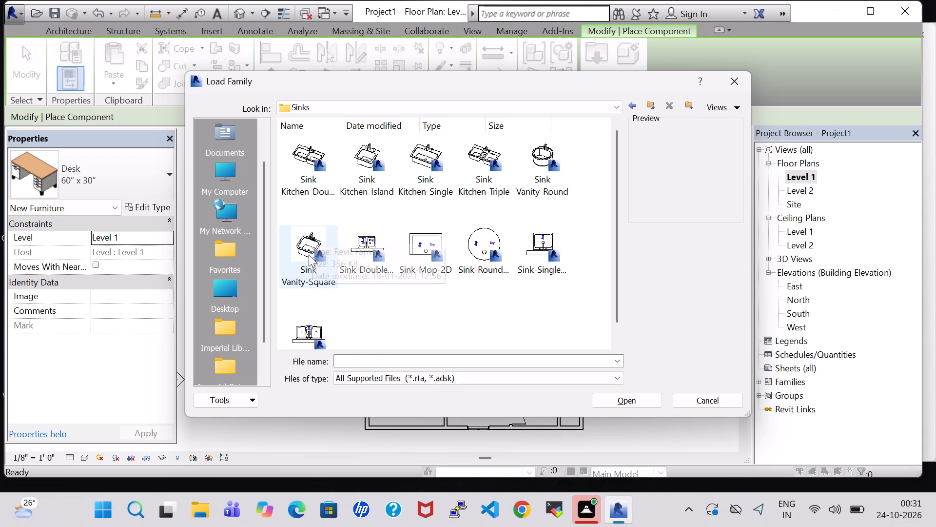
click(309, 255)
click(607, 405)
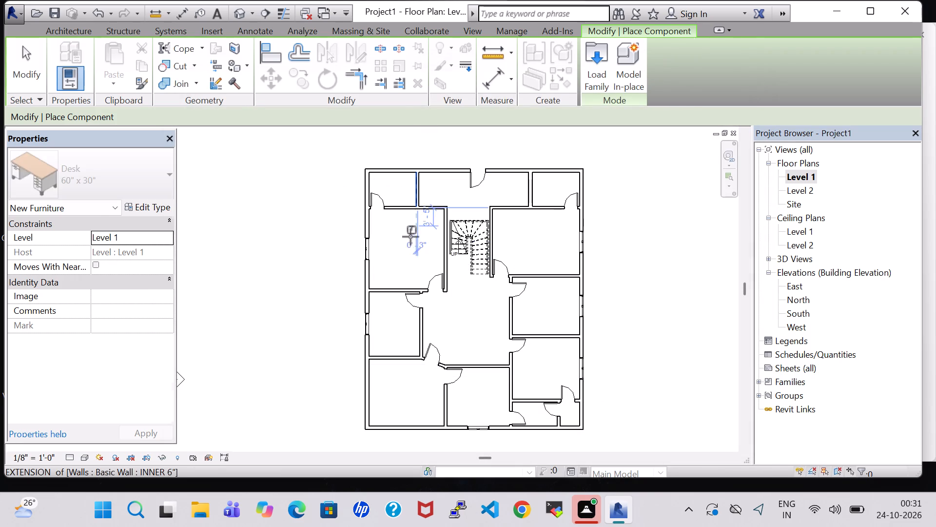
Place a 20" x 18" Sink Vanity-Square in the northwest corner room, rotated with its back against the west exterior wall near the north corner.
scroll(404, 288, up, 4)
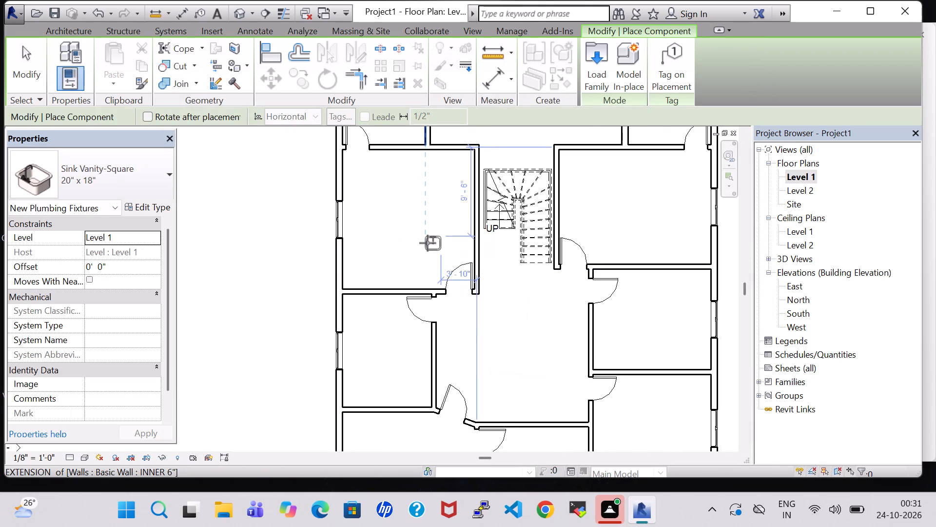
middle_drag(428, 243, 424, 317)
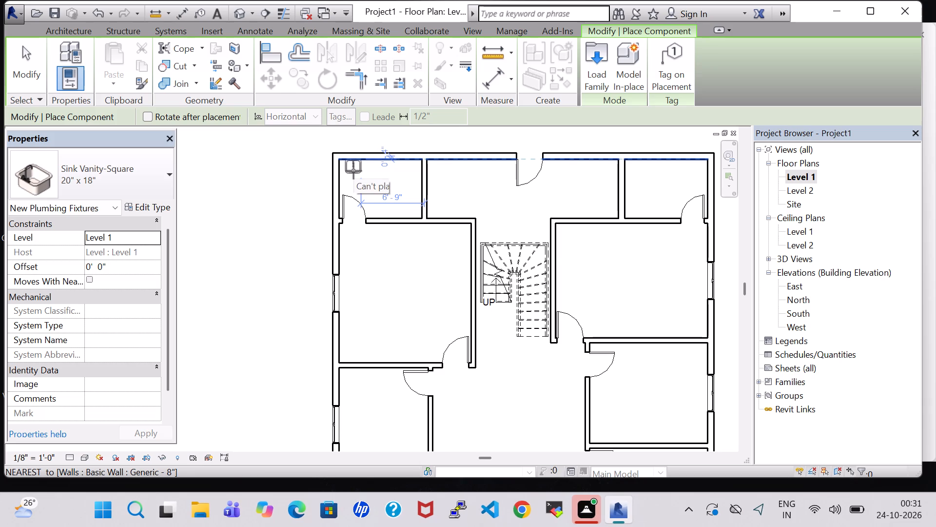
scroll(353, 171, up, 4)
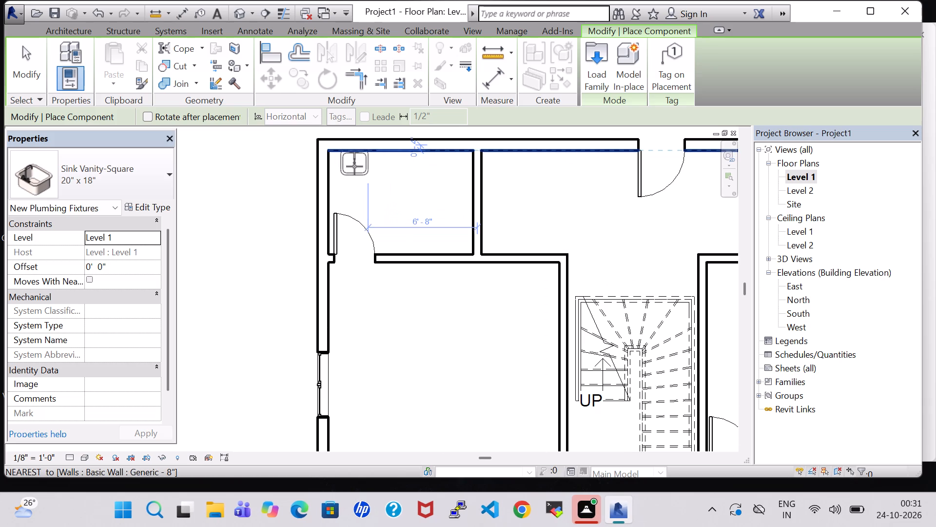
key(space)
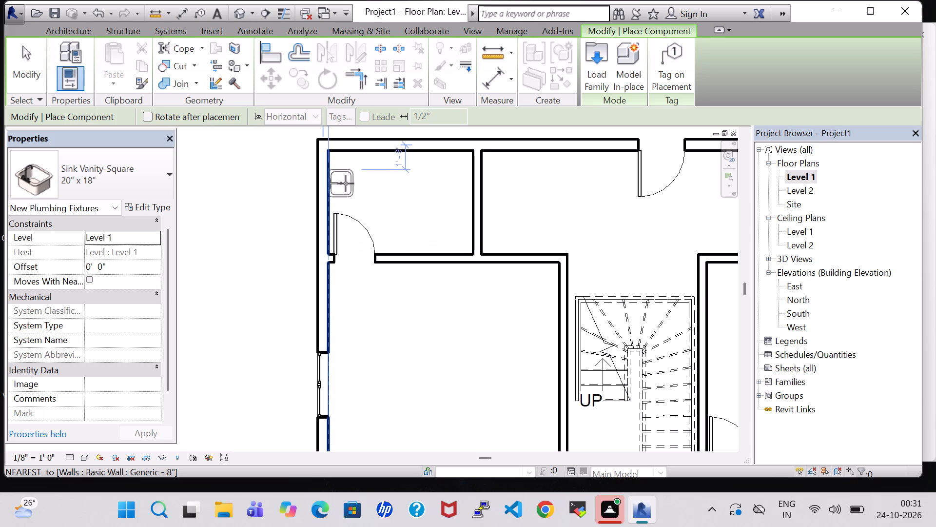
click(343, 174)
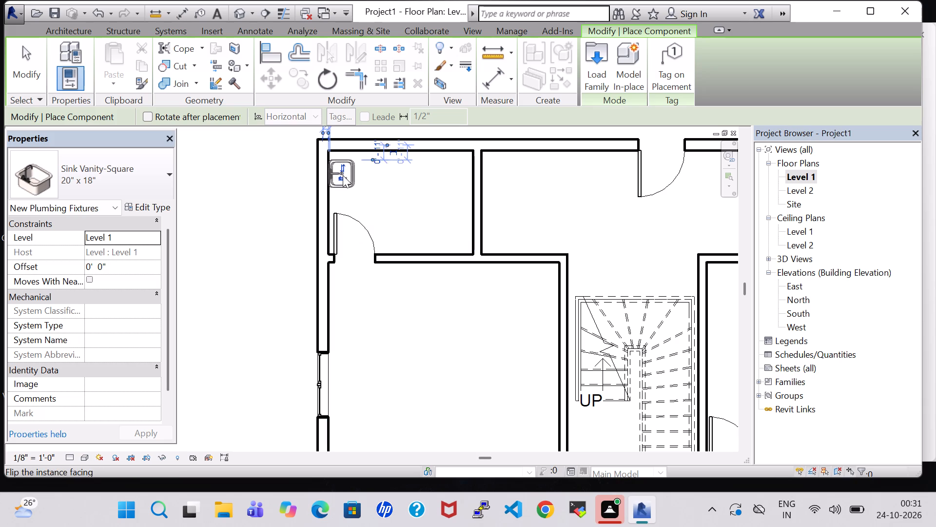
key(Escape)
key(Escape)
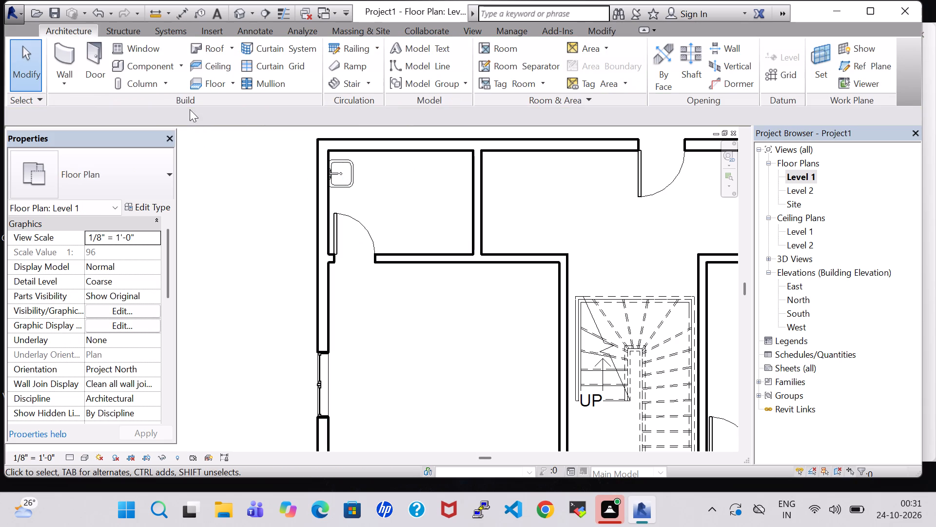
Load the Toilet-Domestic-3D family from the US Imperial library's Plumbing, Architectural, Fixtures, Water Closets folder for component placement.
click(135, 66)
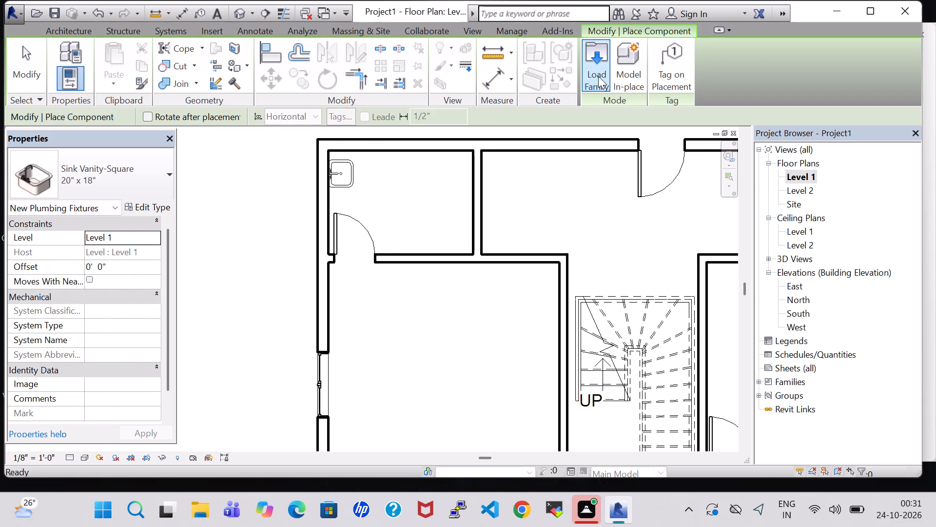
click(598, 76)
click(517, 263)
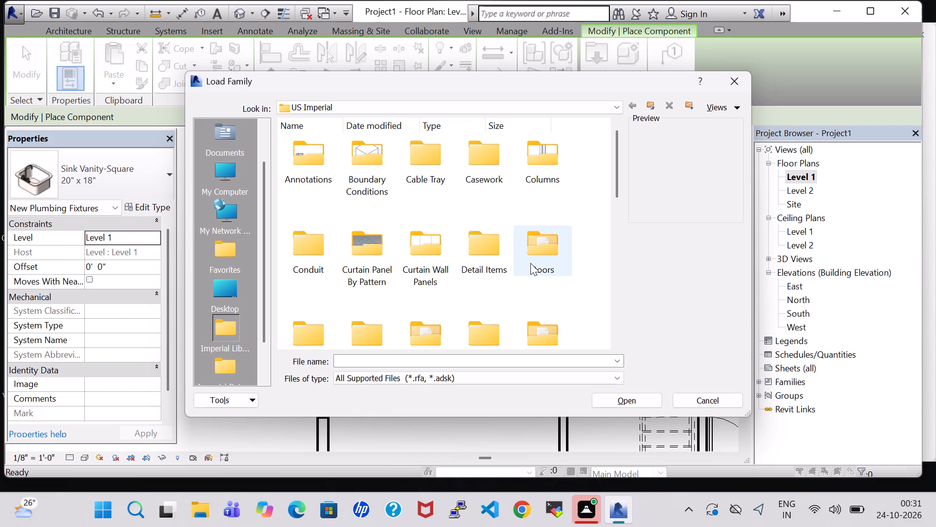
click(531, 260)
key(p)
double_click(433, 162)
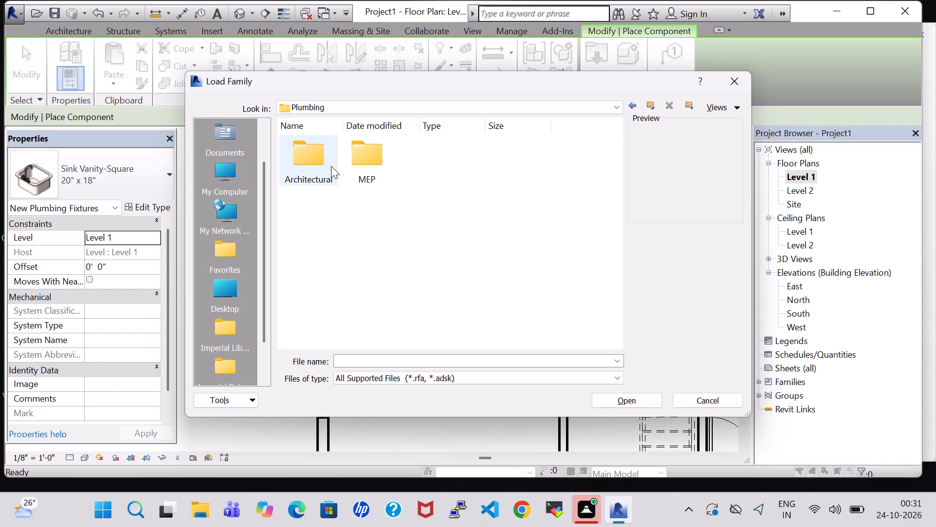
double_click(327, 166)
click(334, 156)
double_click(361, 156)
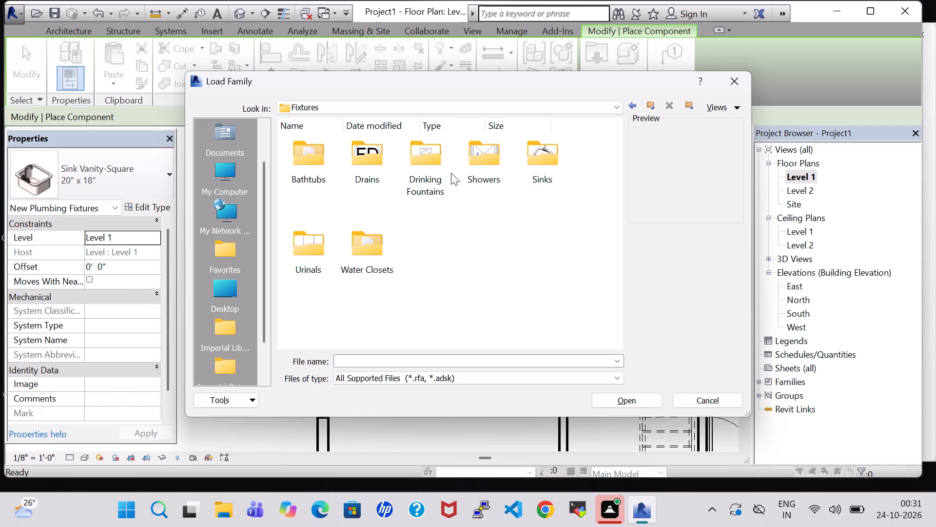
double_click(381, 234)
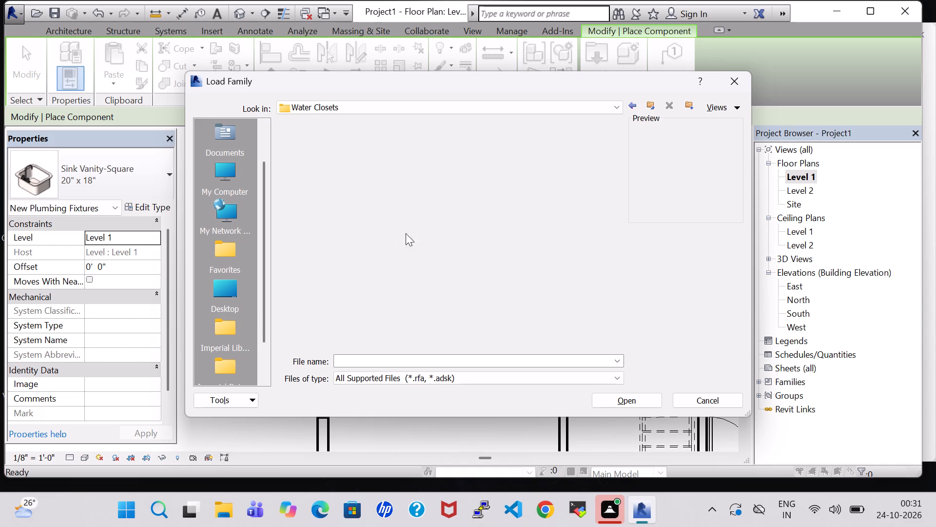
click(475, 161)
click(651, 397)
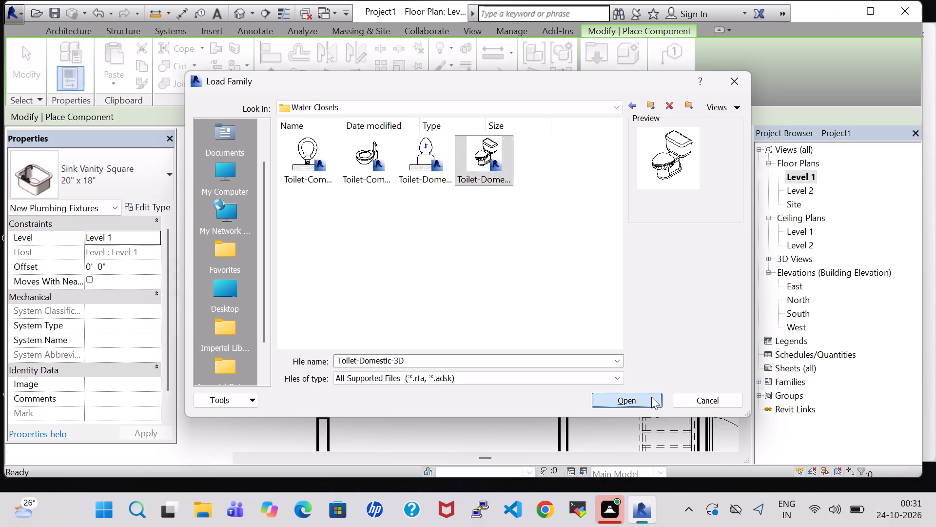
Place the Toilet-Domestic-3D in the northwest bathroom with its back against the north exterior wall, east of the sink.
scroll(409, 181, up, 1)
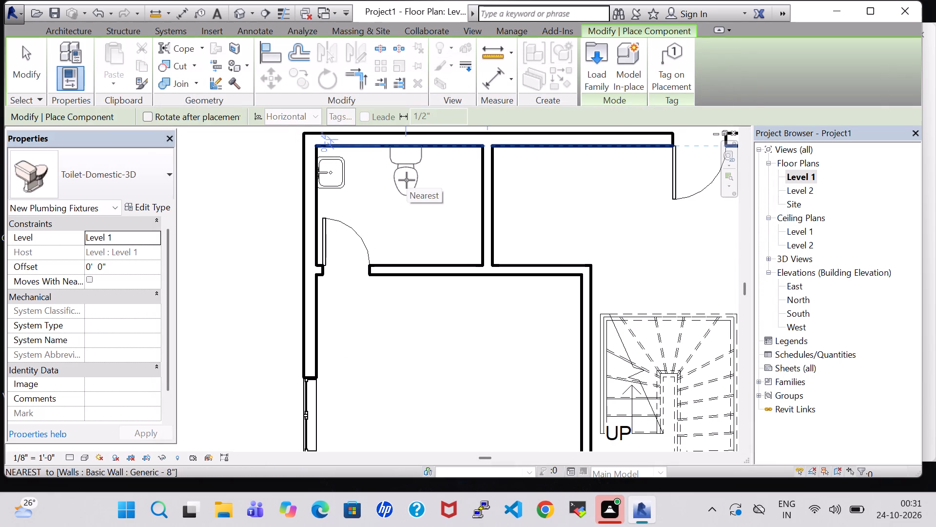
click(396, 180)
key(Escape)
key(Escape)
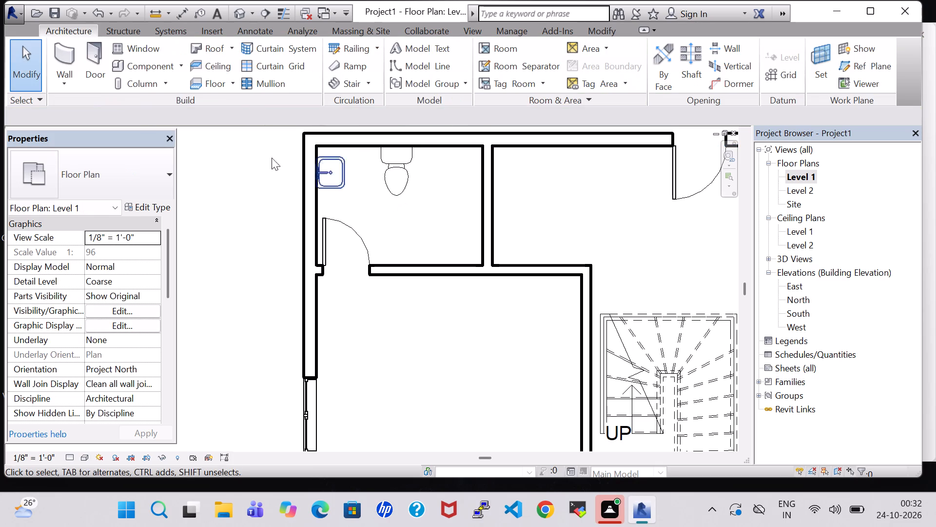
Load the Tub-Free Standing-3D family from the US Imperial library's Plumbing, Architectural, Fixtures, Bathtubs folder for component placement.
click(139, 68)
click(594, 68)
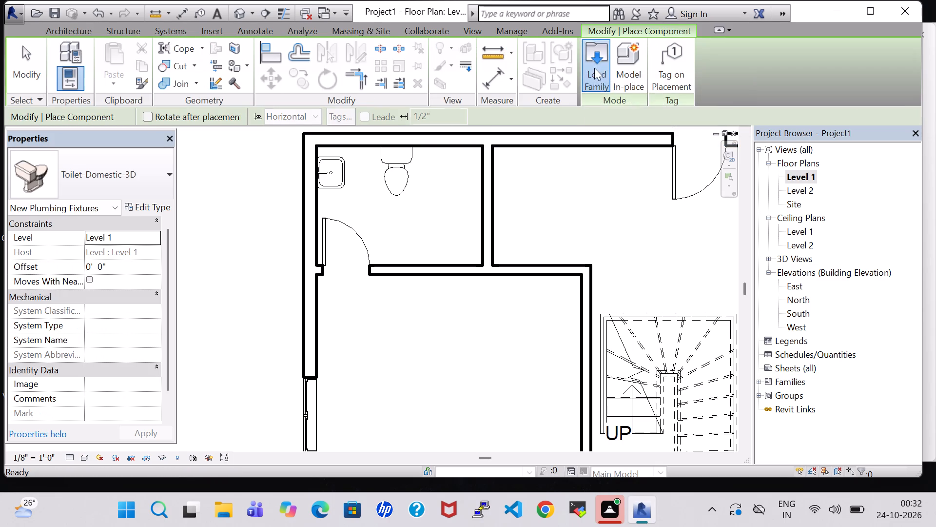
click(539, 268)
key(p)
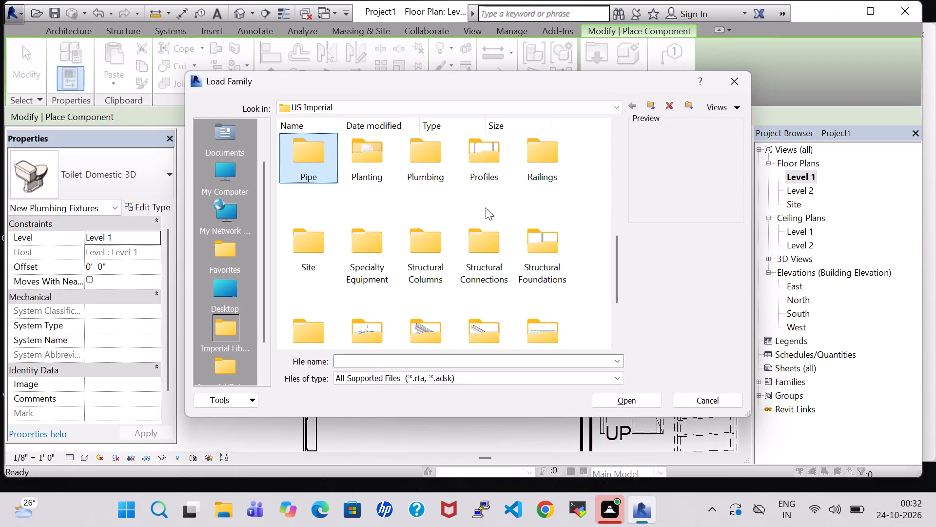
double_click(426, 179)
double_click(300, 167)
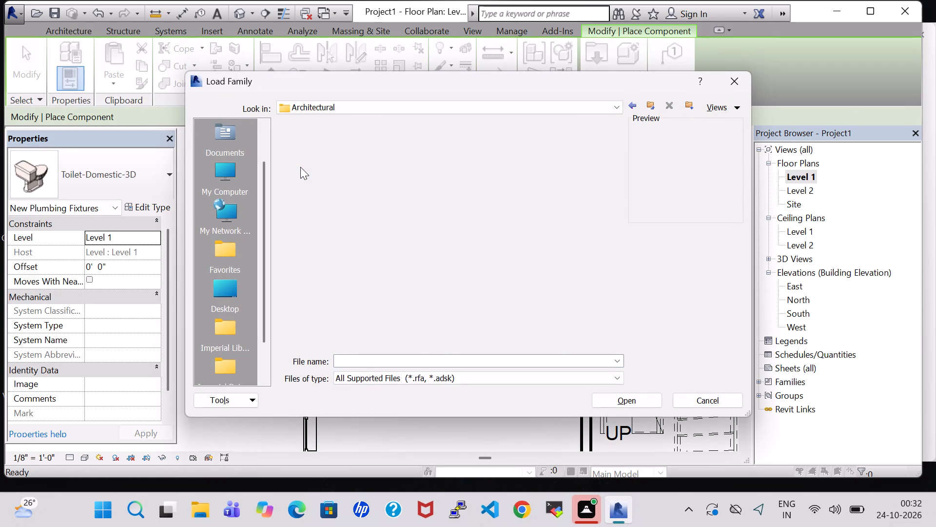
double_click(350, 166)
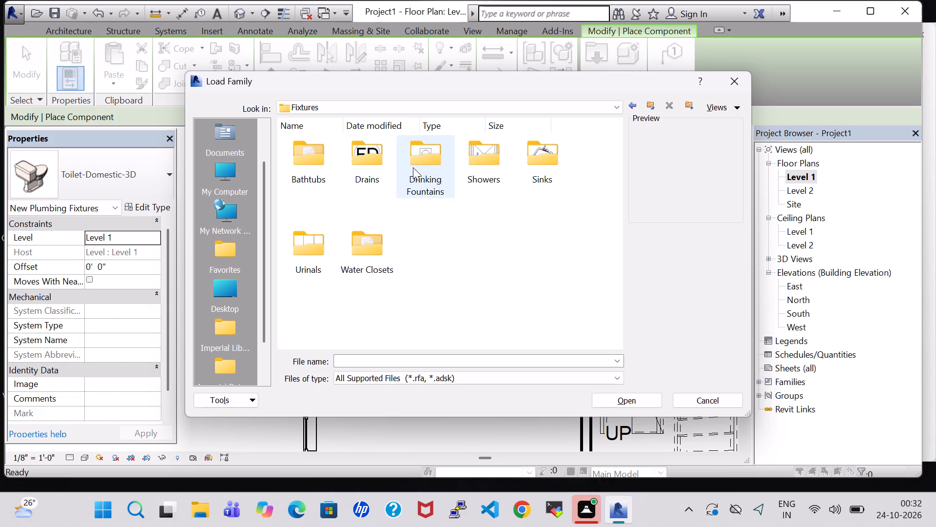
double_click(309, 168)
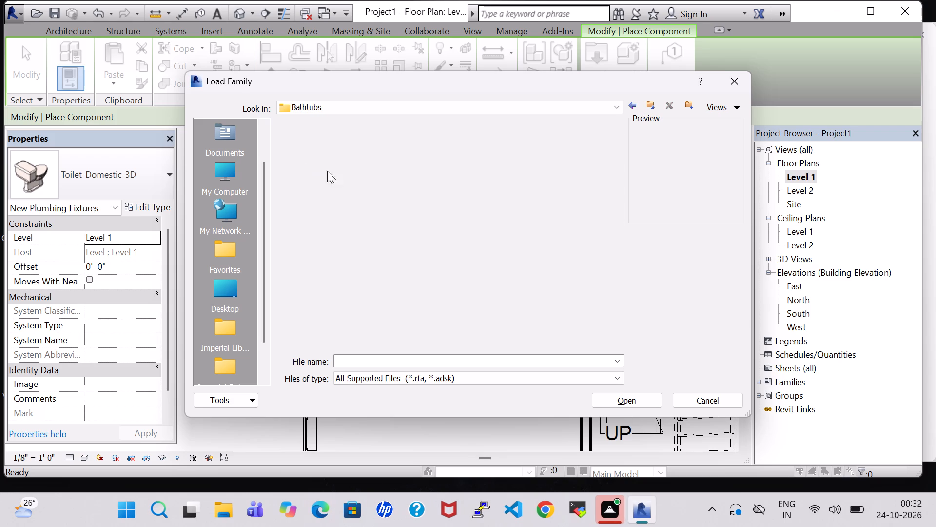
click(364, 166)
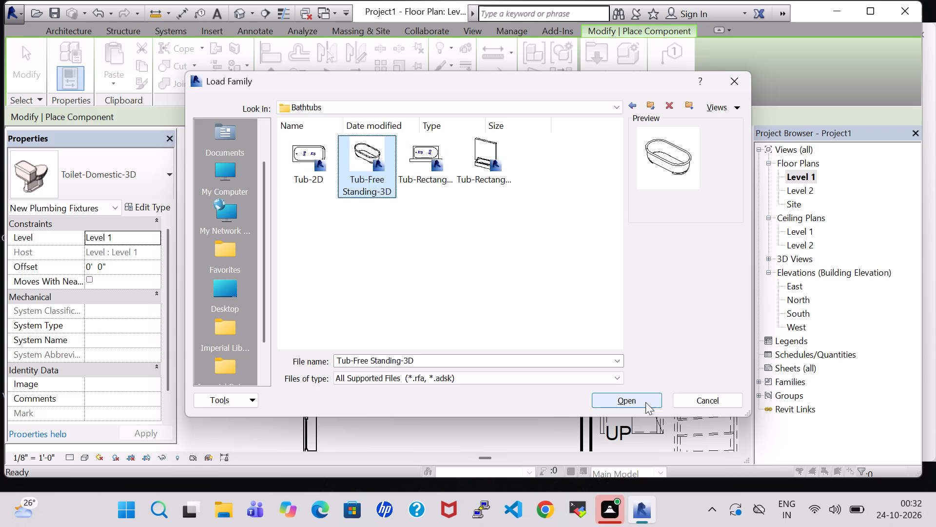
click(645, 402)
Place a 30" x 60" Tub-Free Standing-3D lengthwise north-south in the bathroom, alongside its east partition.
scroll(451, 207, up, 2)
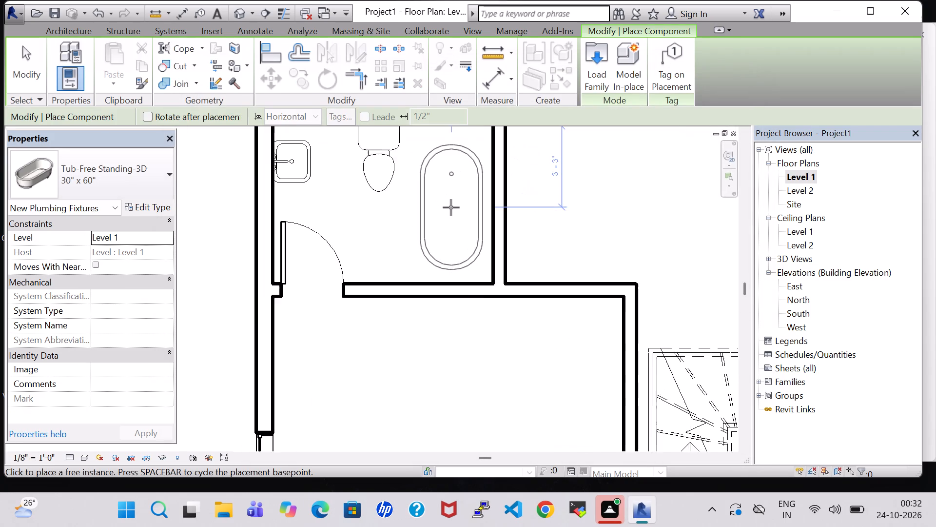
scroll(451, 207, up, 2)
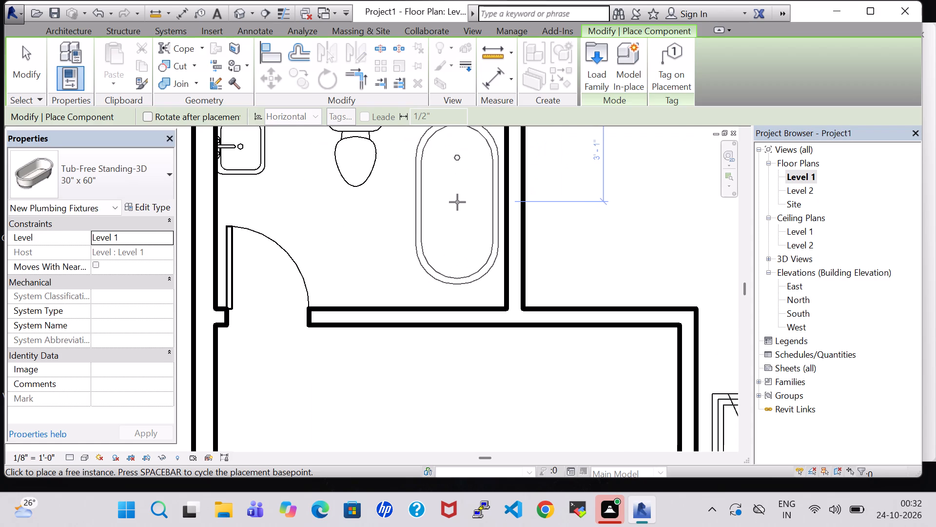
click(457, 202)
key(Escape)
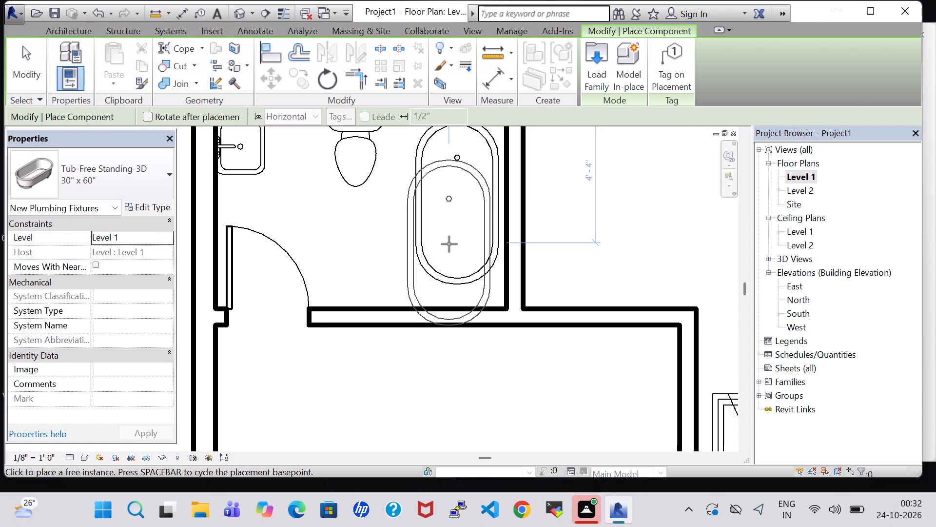
key(Escape)
Load the Floor Drain - Rectangular family from the US Imperial library's Plumbing, MEP, Fixtures, Drains folder for component placement.
click(138, 65)
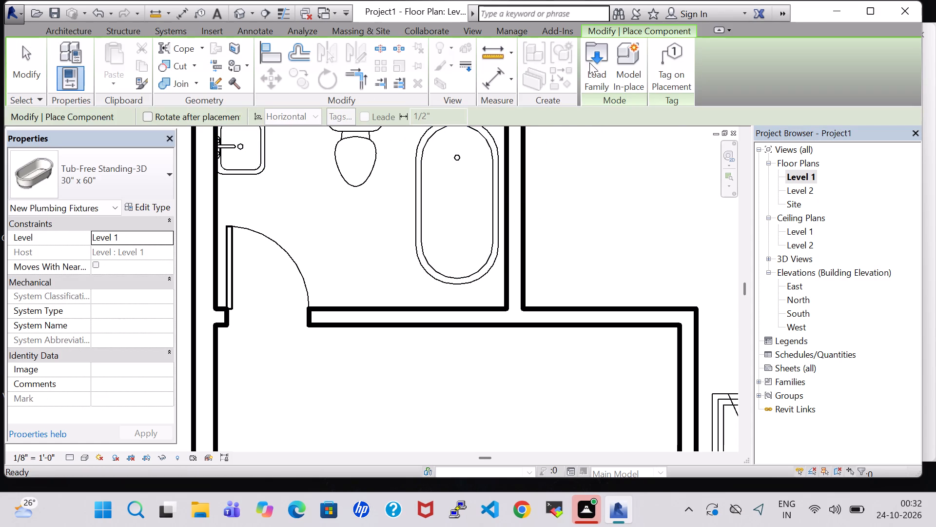
click(604, 65)
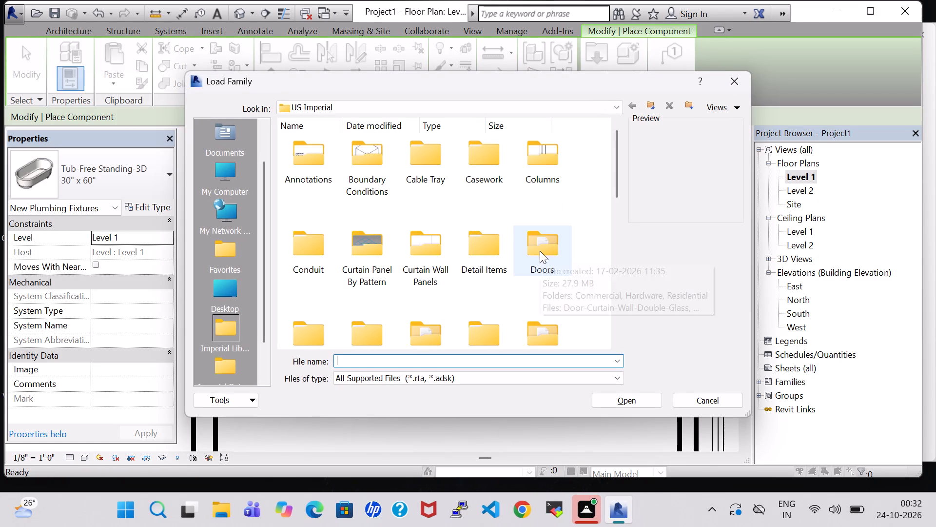
click(540, 251)
key(p)
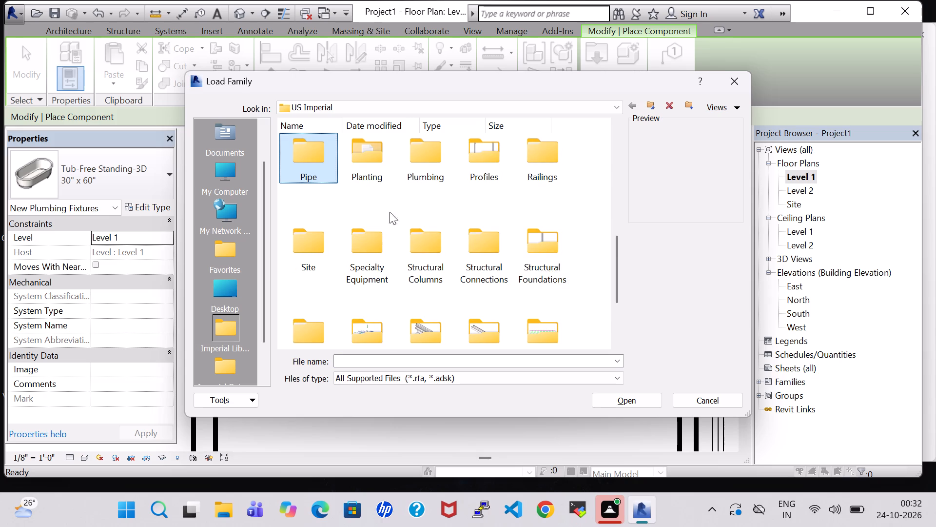
double_click(430, 165)
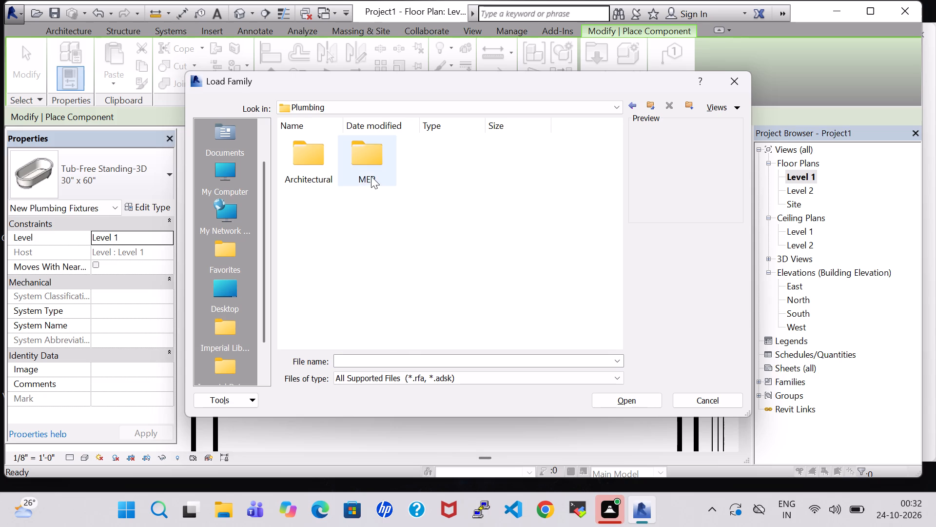
double_click(370, 175)
double_click(382, 160)
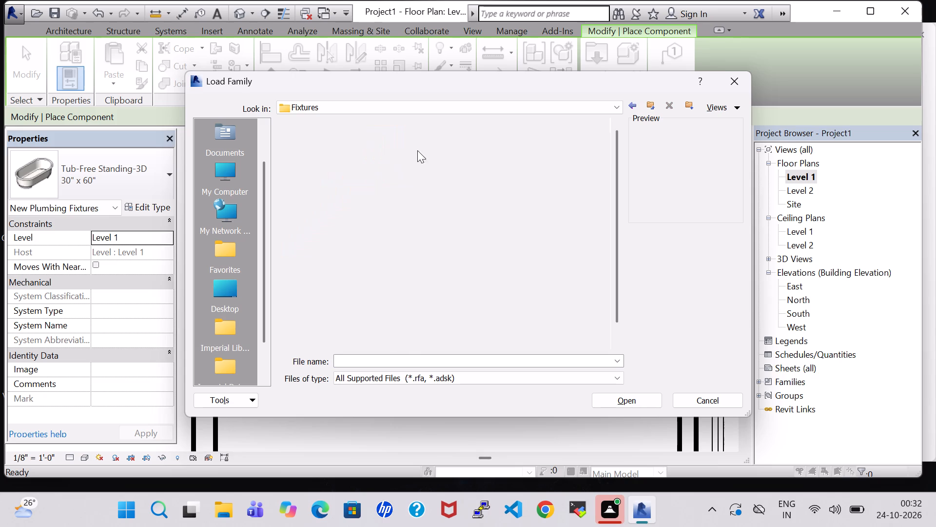
double_click(476, 154)
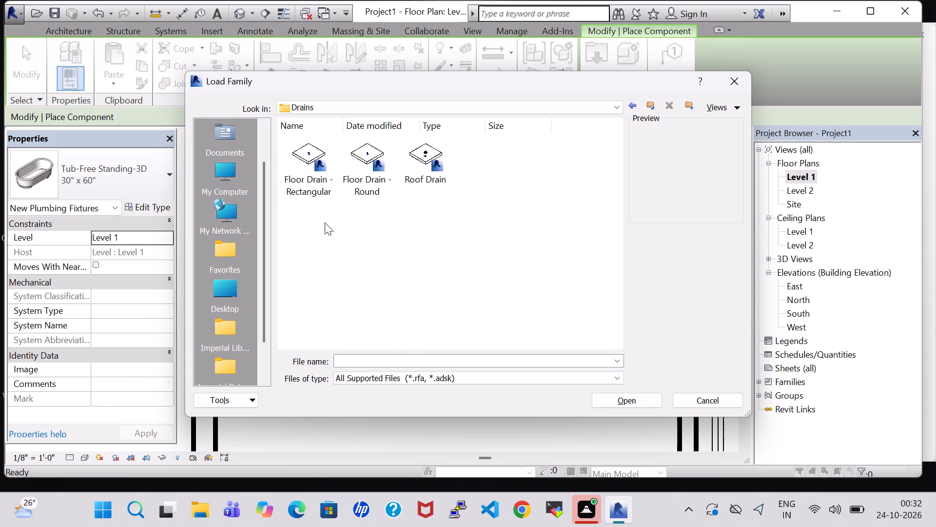
click(311, 166)
click(624, 397)
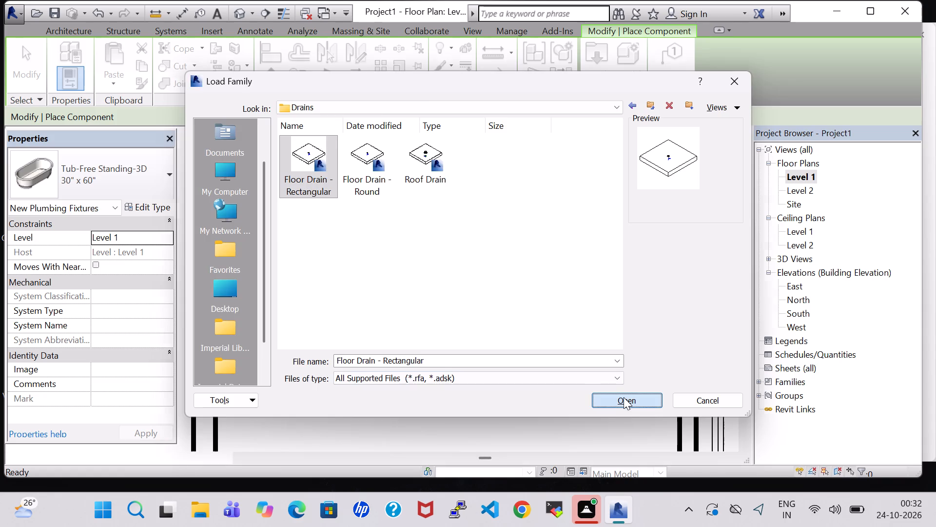
Place a 5"x5" Strainer - 2" Drain on the Level 1 work plane, west of the tub's south end, about 3'-6" from the east partition.
click(819, 77)
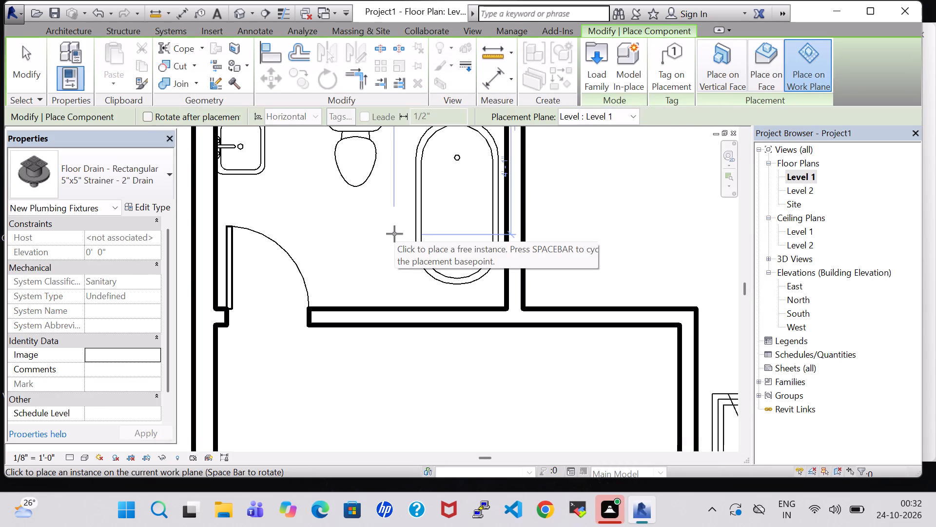
click(399, 281)
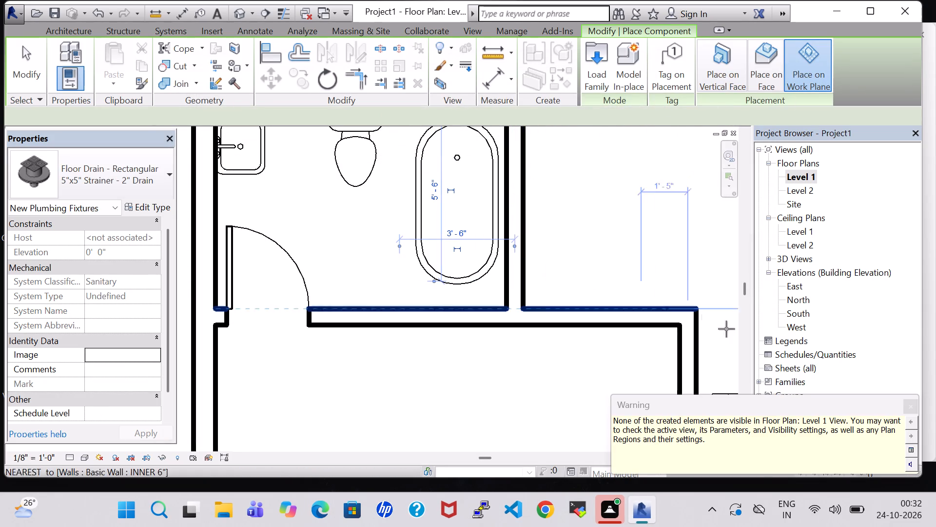
click(904, 410)
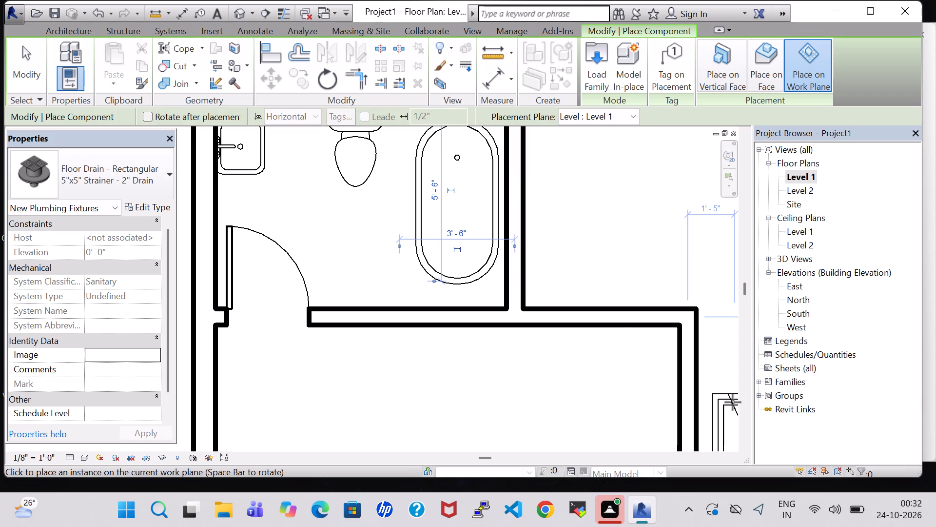
In the 3D view, nudge the floor drain away from the tub to about 3'-10" from the bathroom's east partition.
click(234, 14)
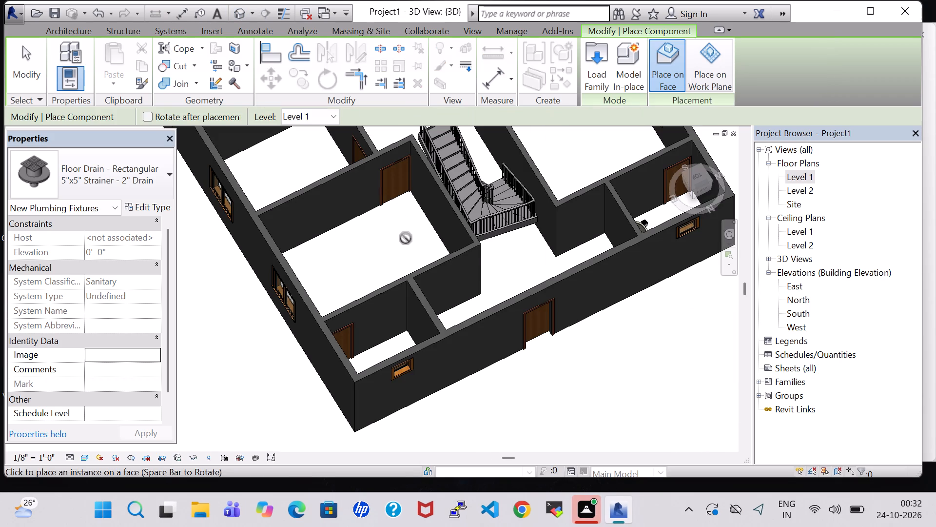
shift+middle_click(577, 160)
shift+middle_drag(575, 167, 516, 300)
scroll(516, 300, up, 3)
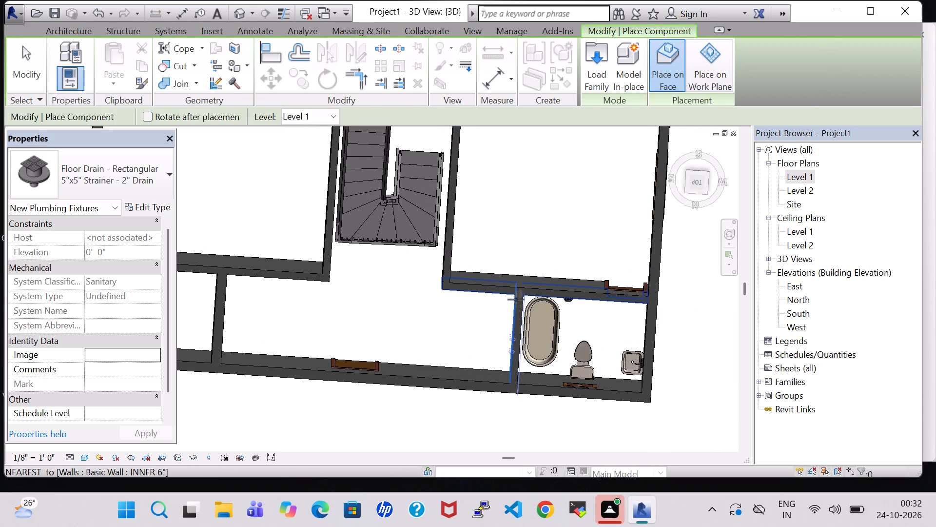
shift+middle_drag(567, 260, 555, 200)
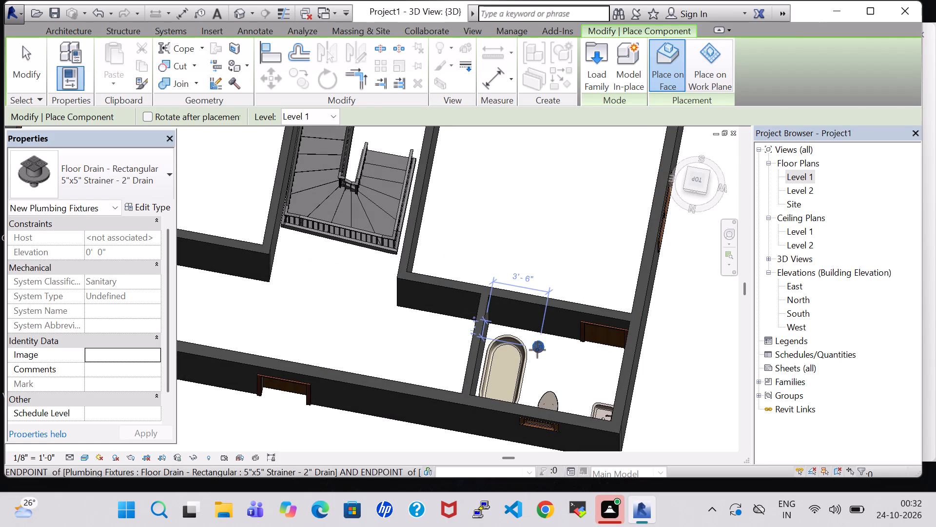
key(Escape)
click(537, 350)
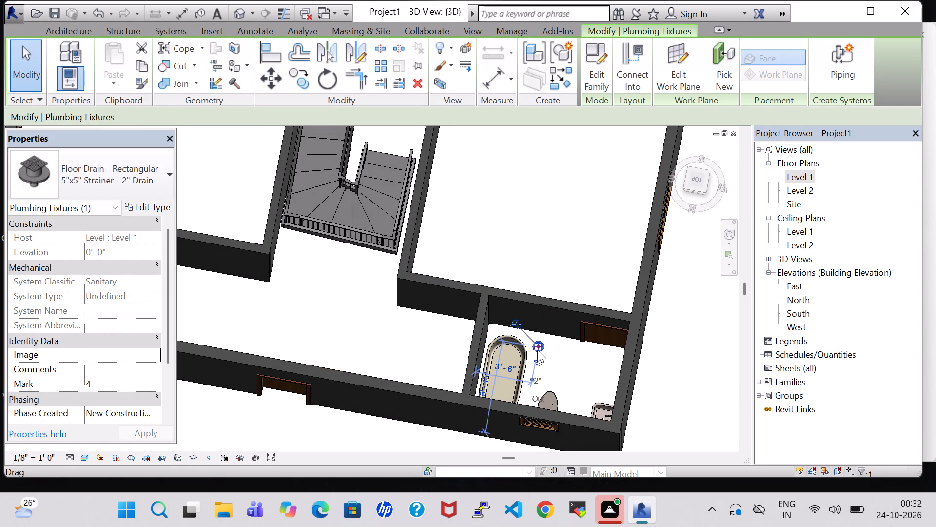
key(Down)
key(Down)
key(Right)
key(Right)
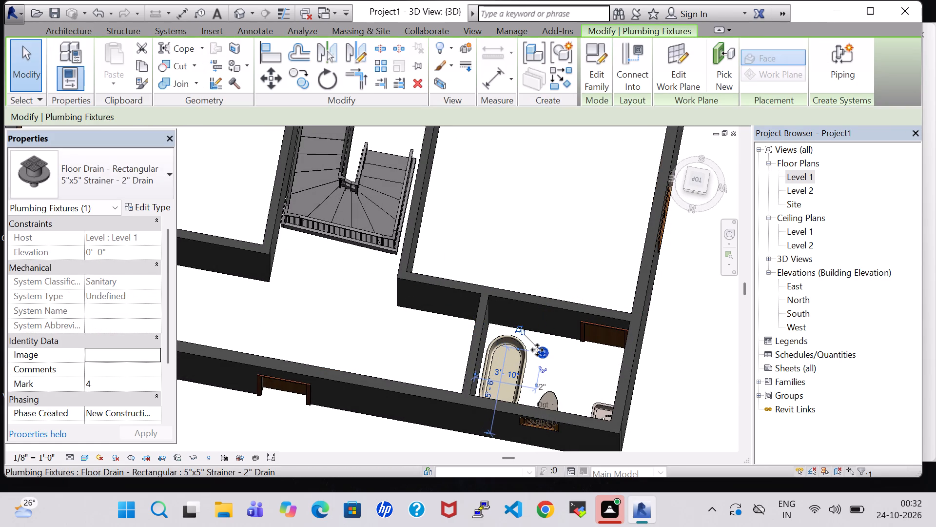
key(Up)
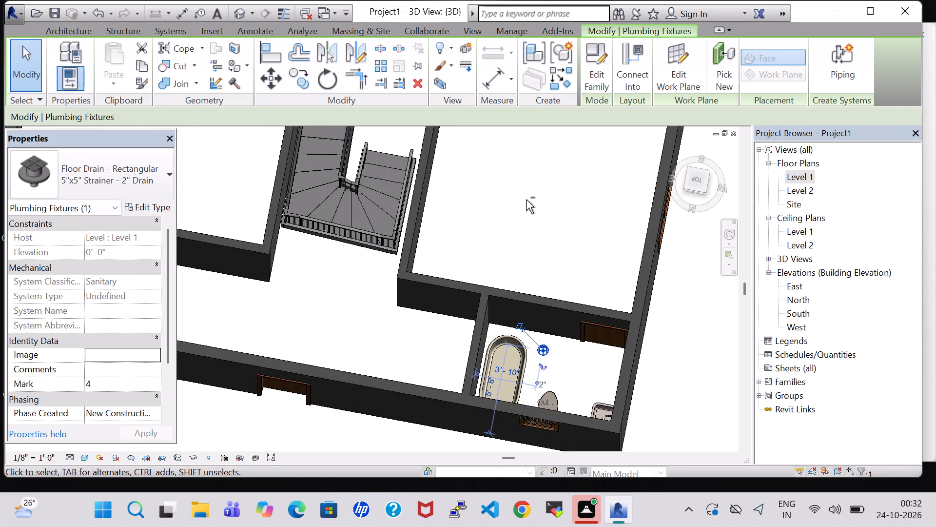
scroll(526, 225, up, 1)
shift+middle_drag(528, 236, 528, 258)
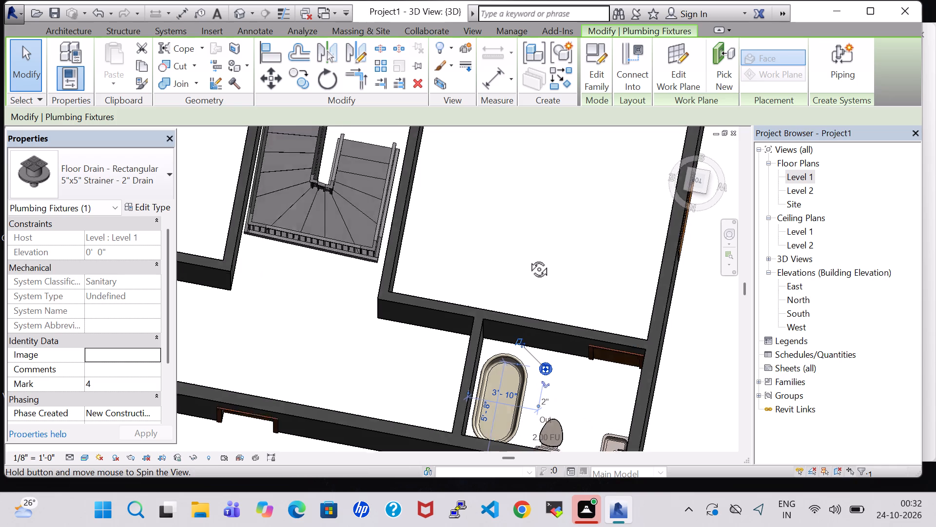
shift+middle_drag(528, 258, 528, 273)
shift+middle_click(526, 279)
click(573, 379)
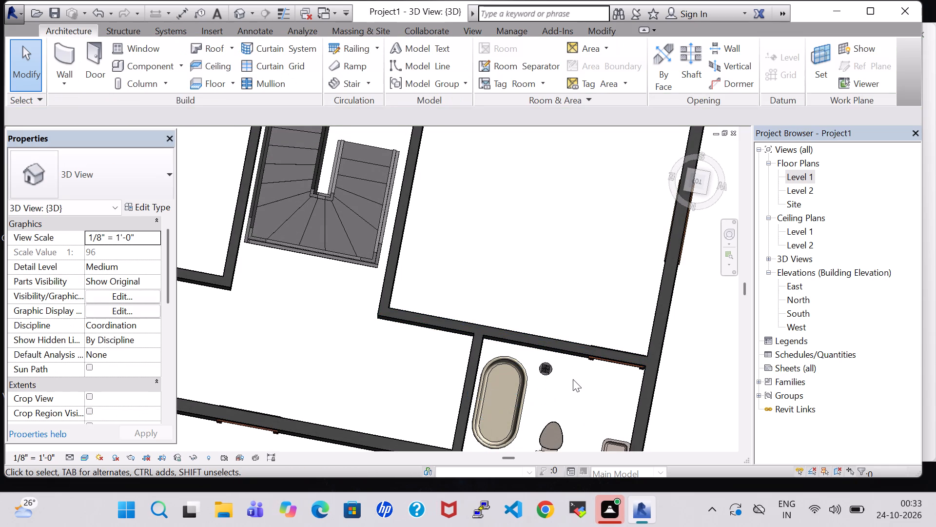
In the 3D view, nudge the free-standing tub slightly closer to the bathroom's east partition.
scroll(573, 379, up, 3)
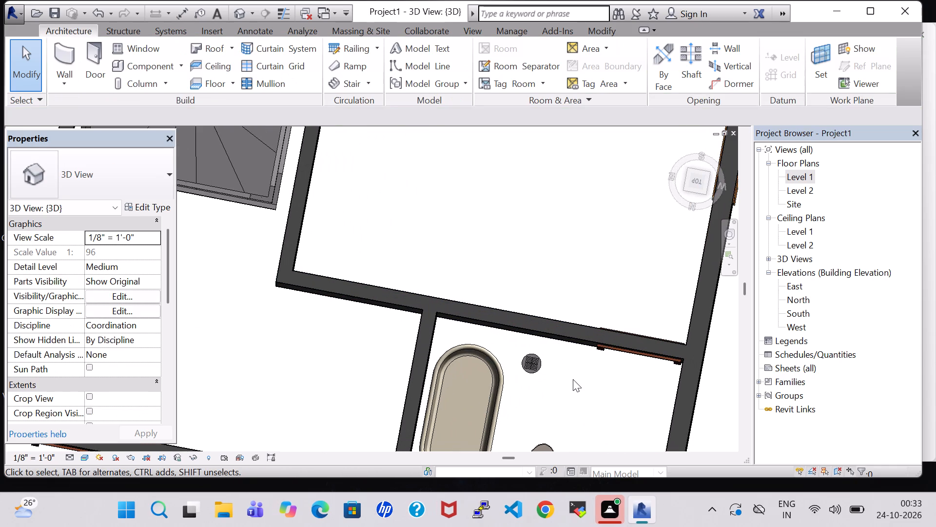
middle_drag(573, 379, 566, 296)
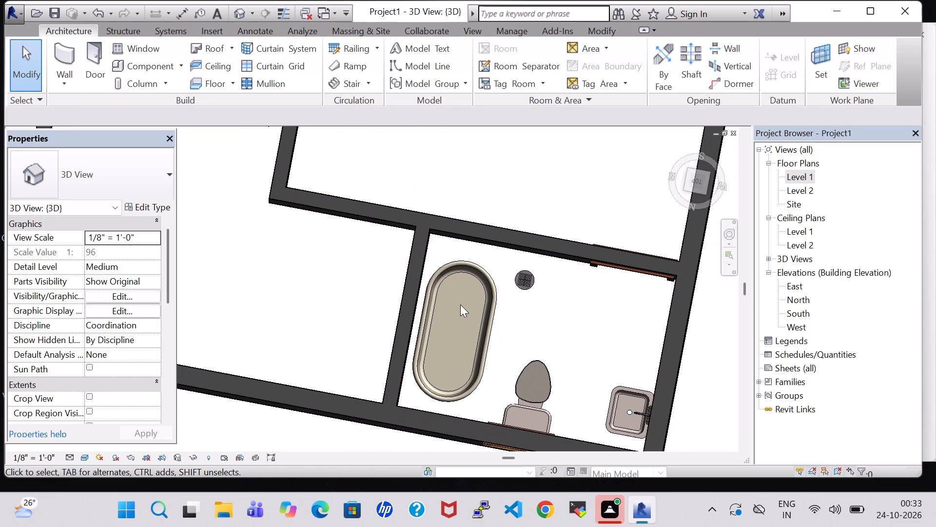
click(448, 280)
key(Left)
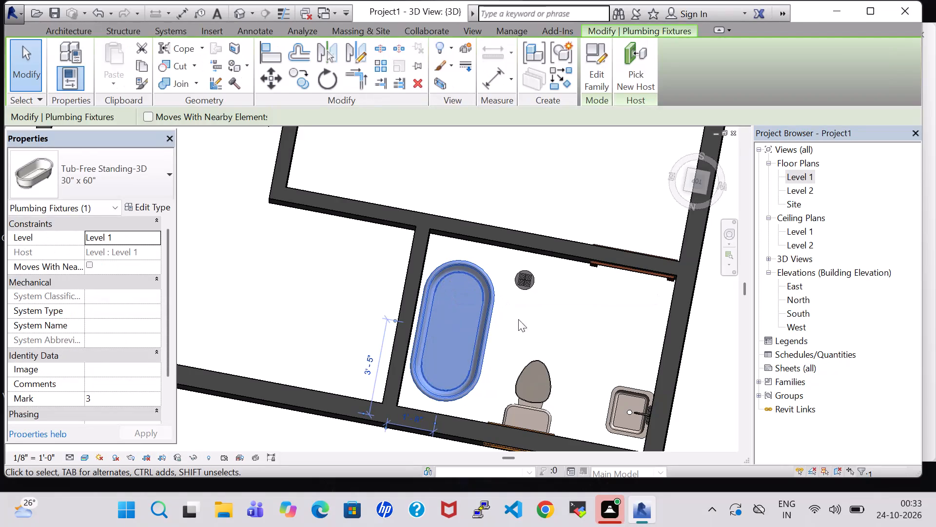
click(522, 321)
Nudge the bathroom floor drain southward and toward the tub, to about 3'-8" from the east partition and 5'-11" from the north wall.
click(523, 288)
key(Up)
key(Up)
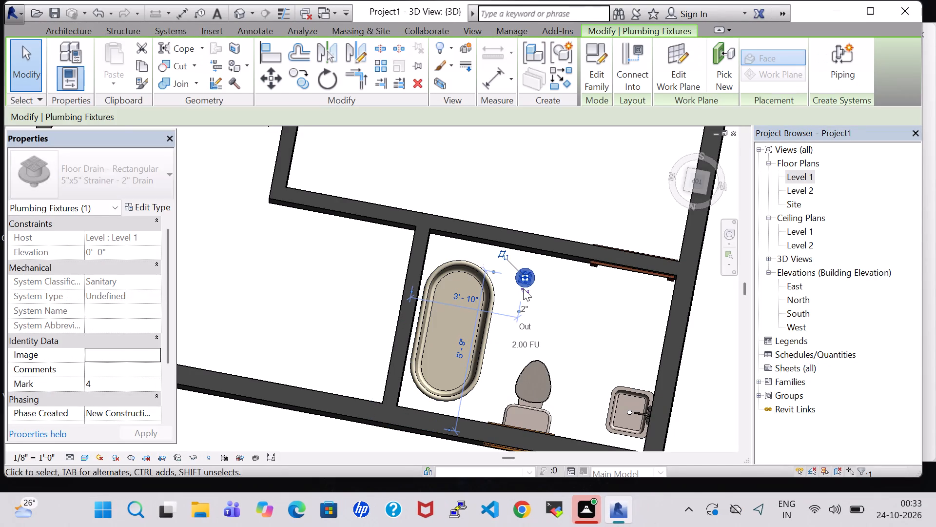
key(Up)
key(Left)
key(Left)
click(547, 174)
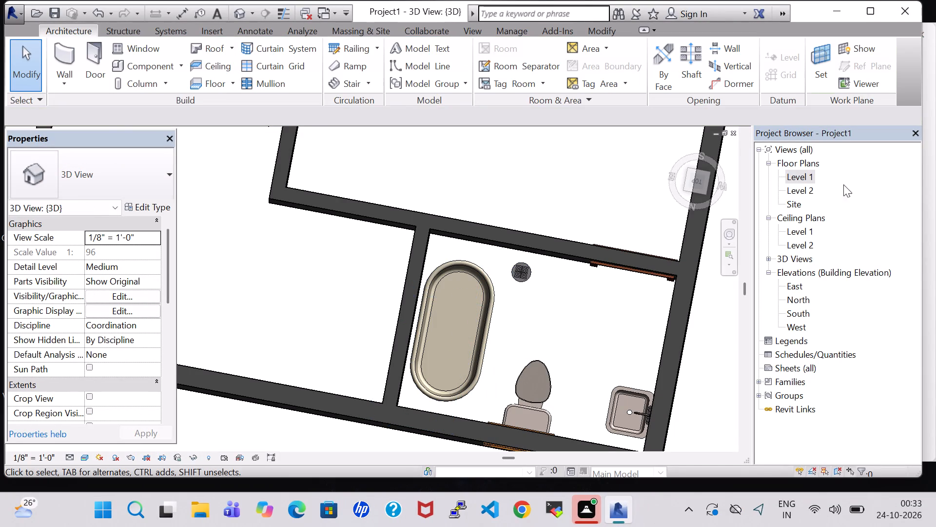
In the Level 1 plan, load the Washer family from the US Imperial library's Specialty Equipment, Domestic folder for component placement.
double_click(792, 182)
scroll(462, 263, down, 2)
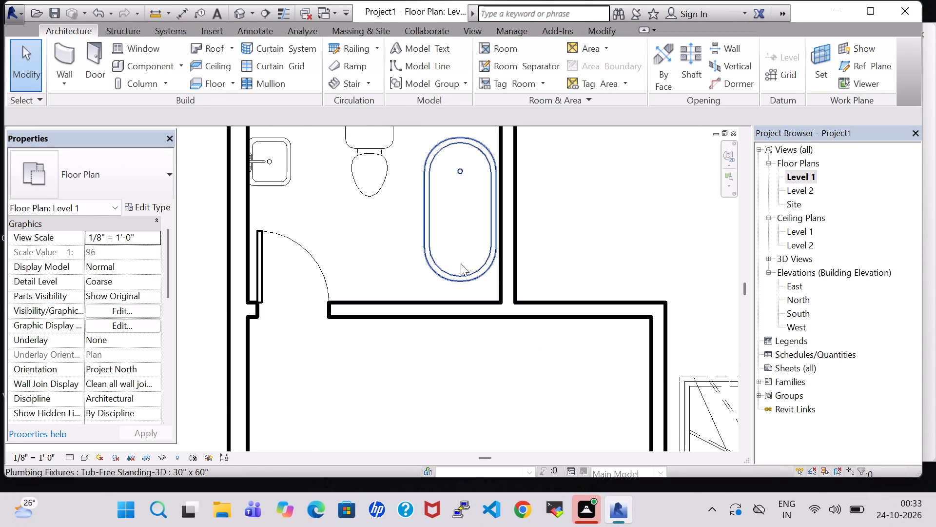
scroll(461, 263, down, 2)
middle_drag(556, 211, 543, 250)
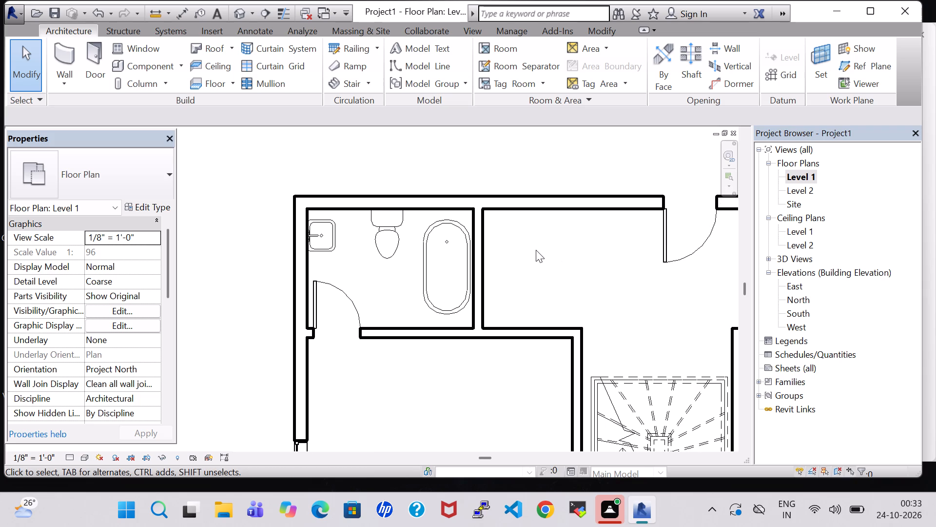
scroll(536, 250, down, 1)
middle_drag(536, 250, 496, 263)
middle_click(491, 264)
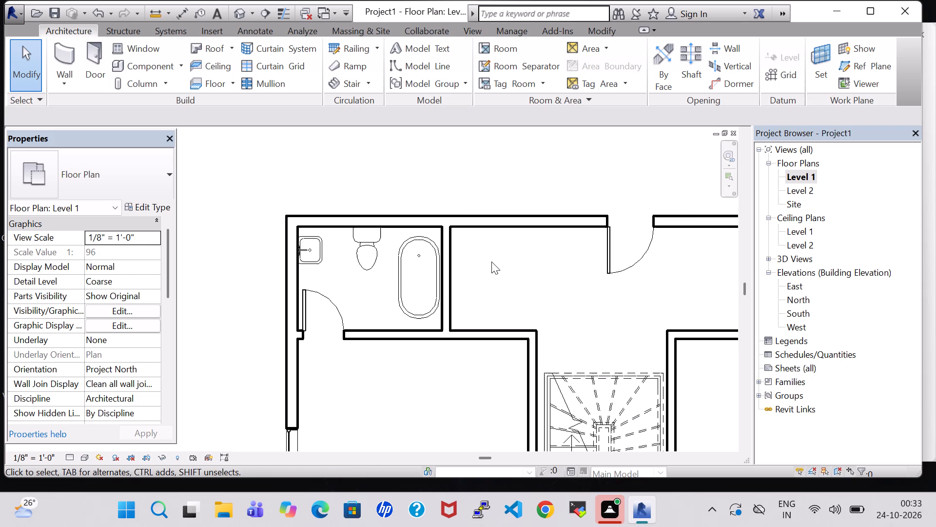
click(144, 72)
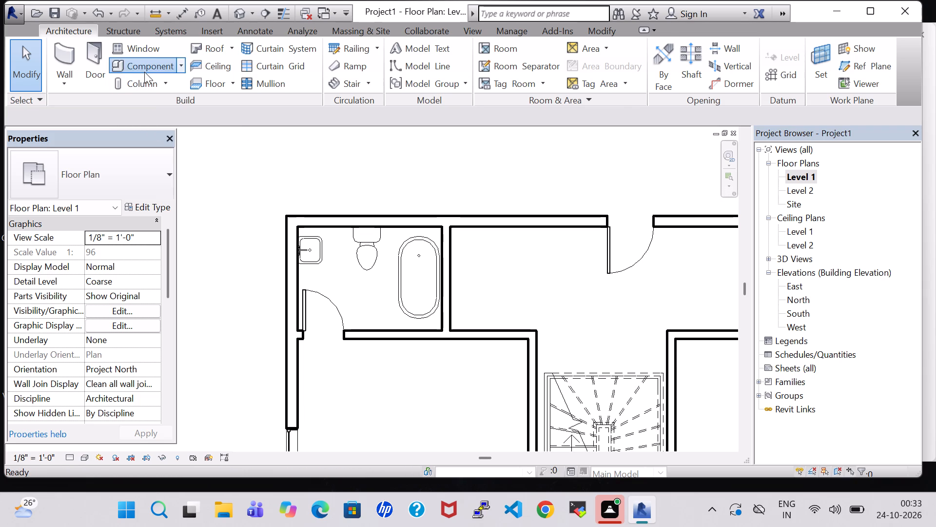
click(599, 73)
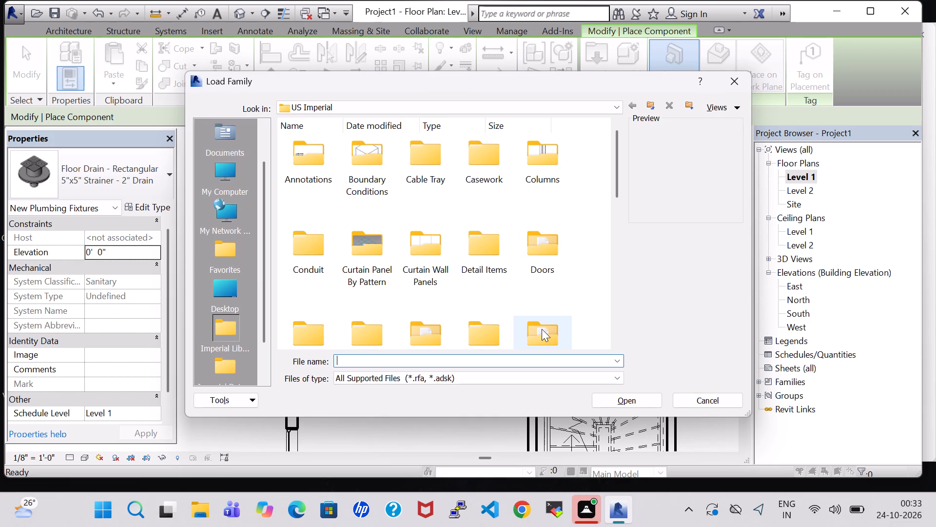
scroll(542, 329, down, 1)
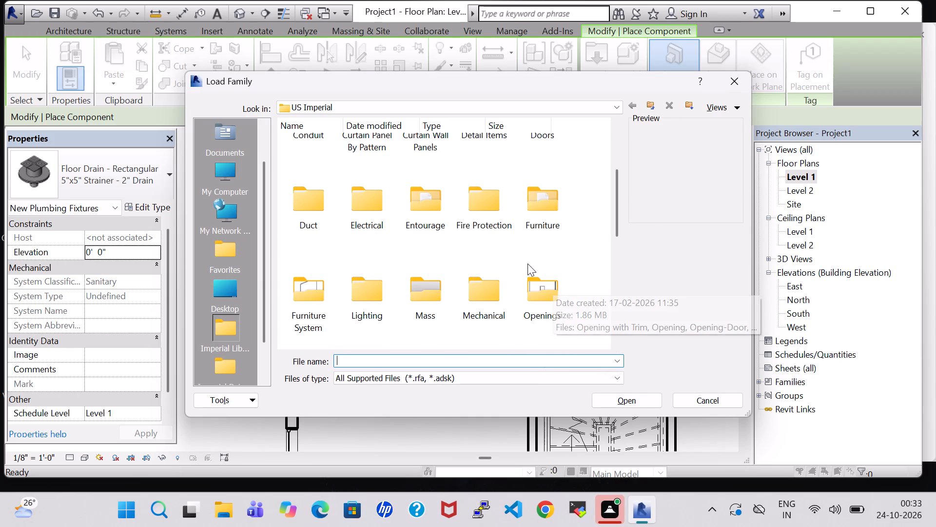
click(468, 293)
key(s)
double_click(370, 178)
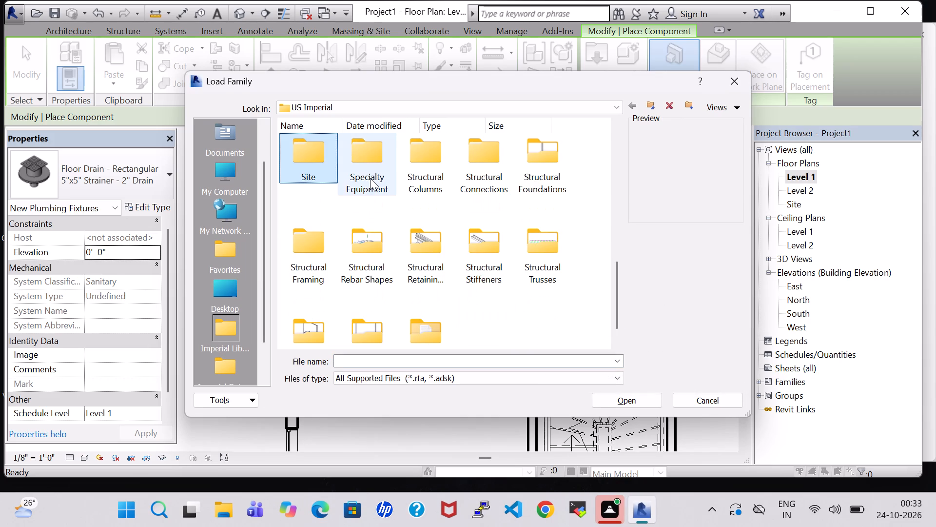
double_click(362, 165)
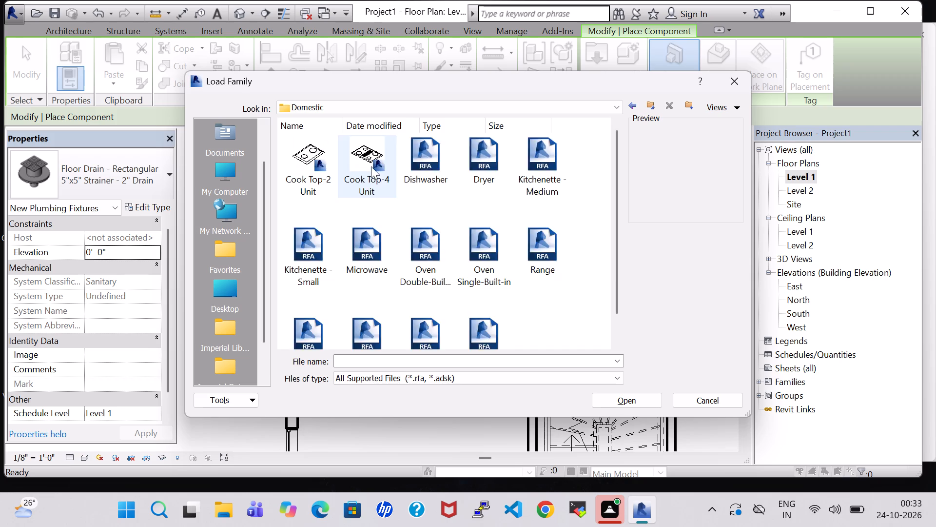
scroll(414, 277, down, 1)
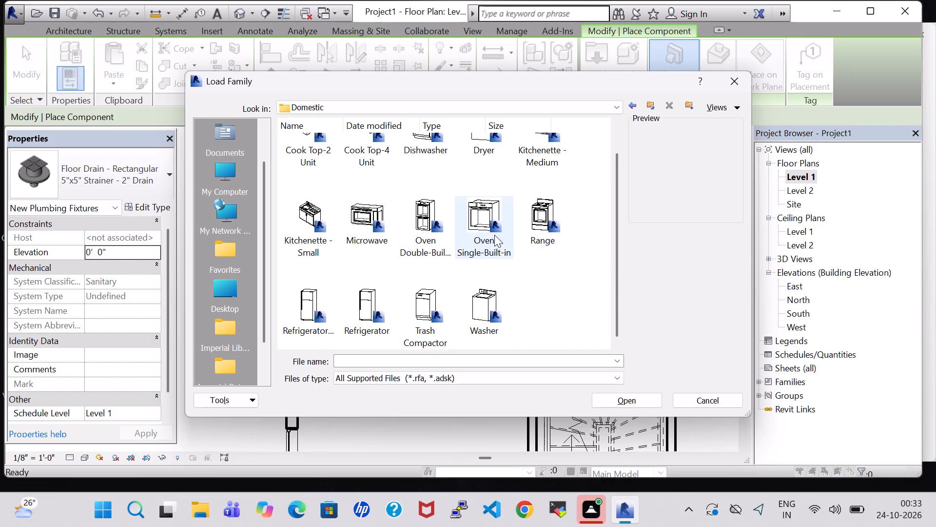
click(485, 310)
click(630, 407)
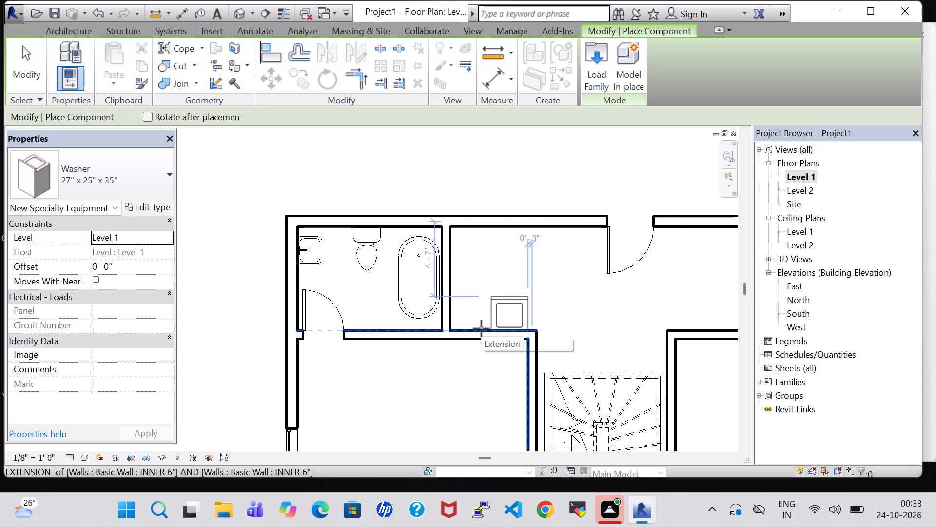
Place a 27" x 25" x 35" Washer east of the bathroom's east partition, with its back toward that partition and about 10" from it.
key(space)
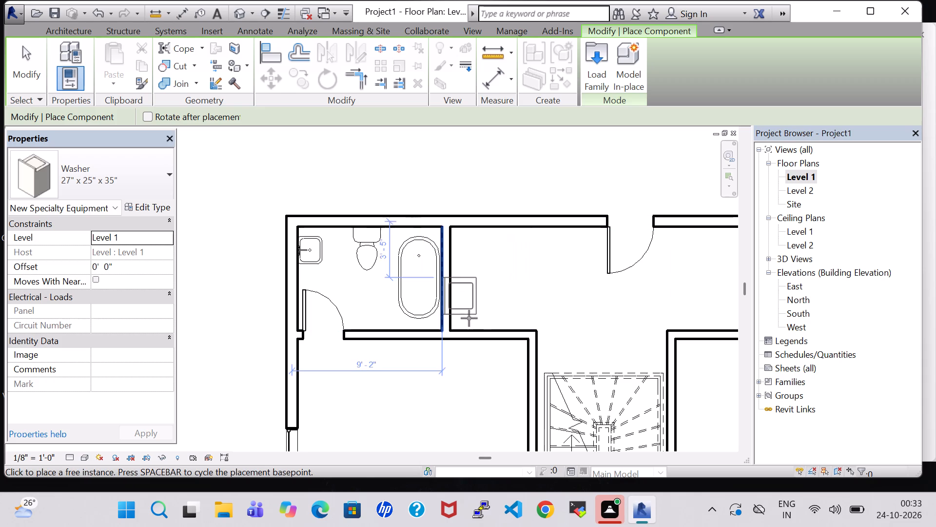
key(space)
key(space)
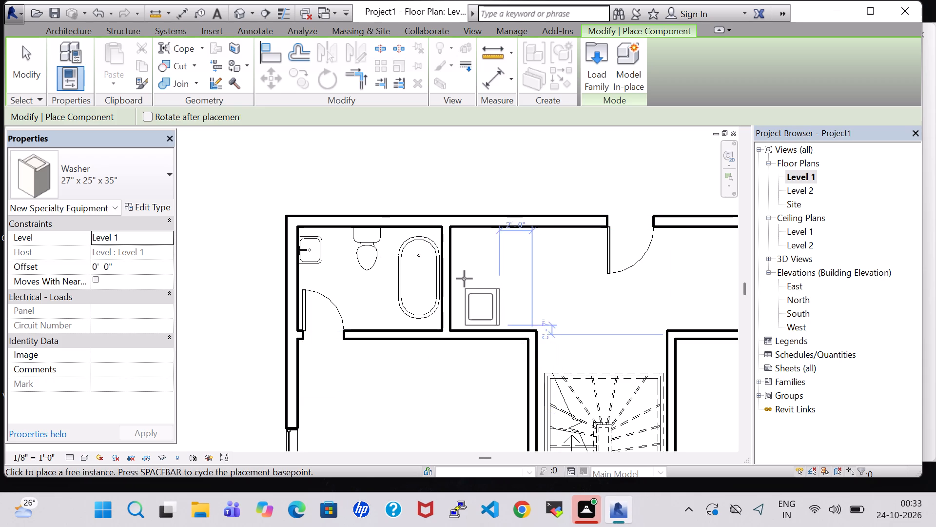
key(space)
key(space)
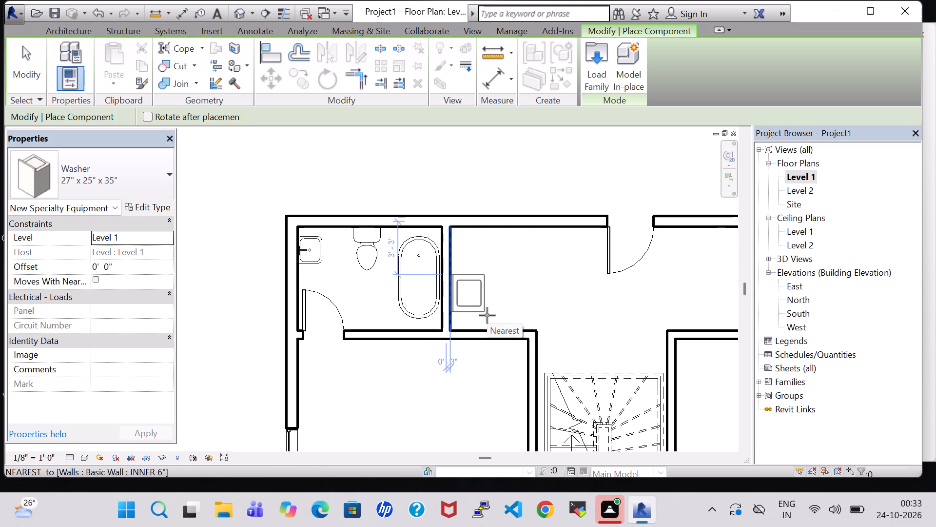
click(491, 315)
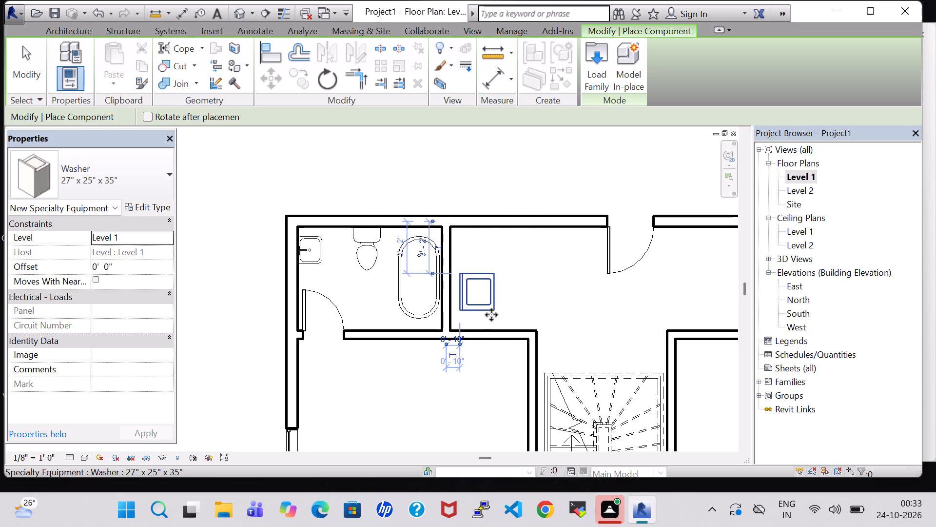
key(Escape)
key(Escape)
Nudge the washer west, closer to the bathroom's east partition.
click(488, 303)
key(Left)
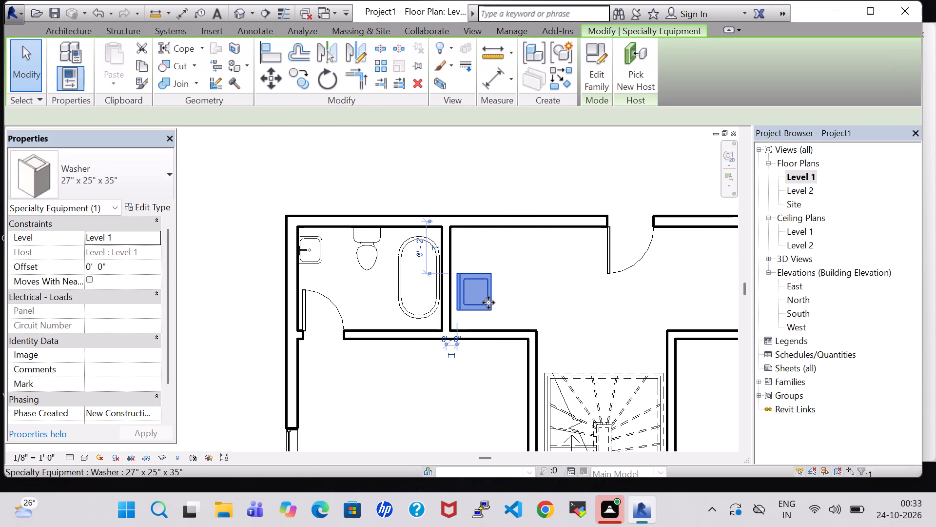
key(Left)
click(533, 296)
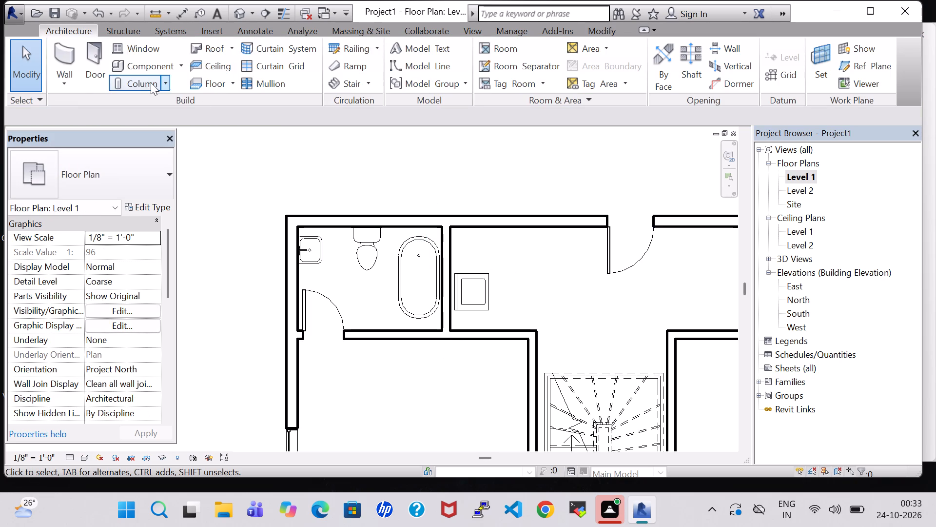
Create a similar 20" x 18" Sink Vanity-Square backed onto the wall southeast of the washer, about 3'-5 1/2" from the bathroom's east partition.
click(321, 257)
right_click(321, 254)
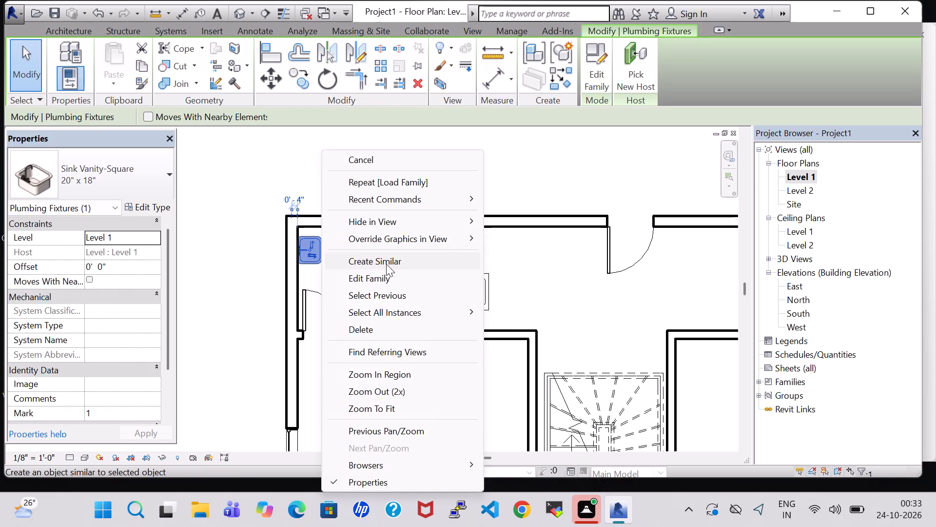
click(386, 264)
key(space)
key(space)
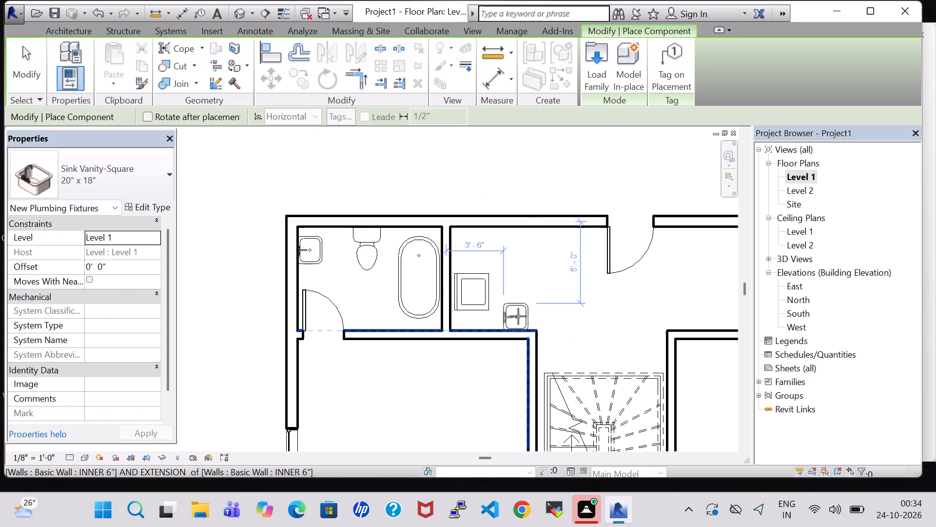
key(space)
key(space)
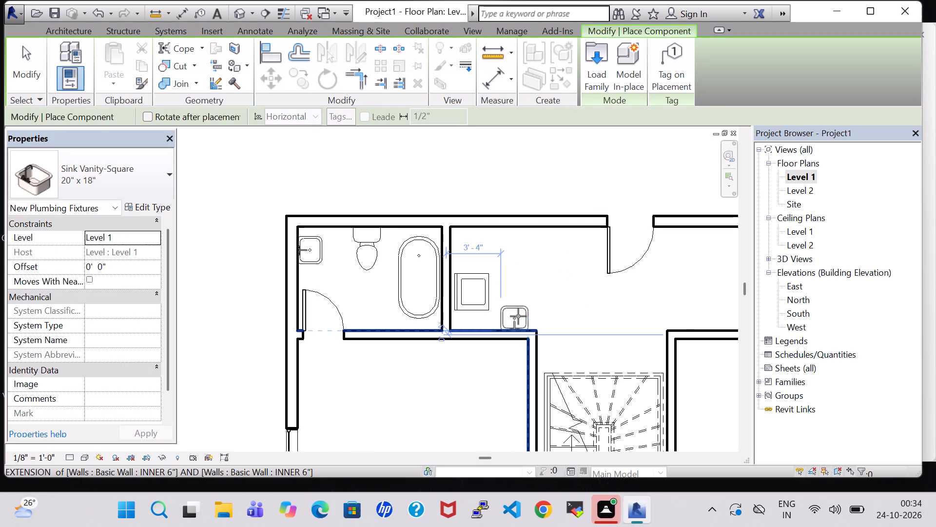
scroll(518, 316, up, 6)
click(518, 319)
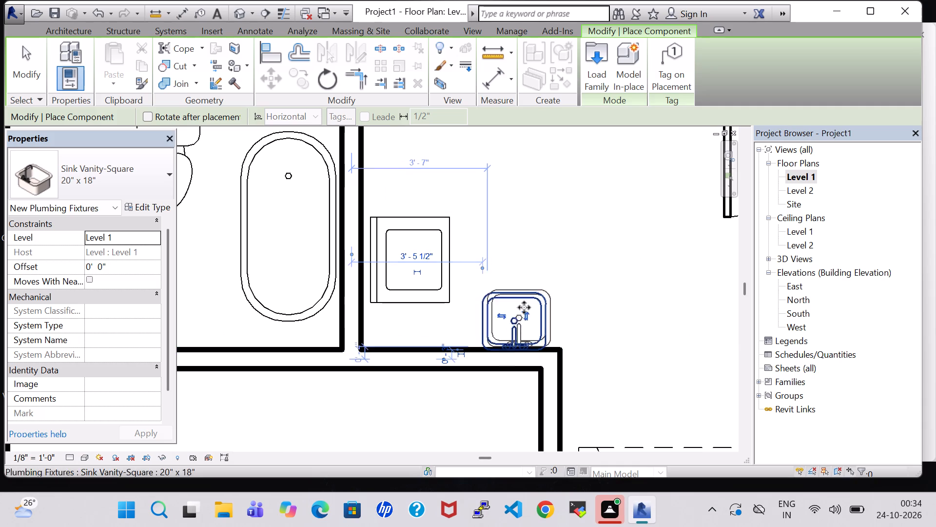
key(Escape)
key(Escape)
In the 3D view, create a similar 5"x5" Strainer - 2" Drain on the Level 1 work plane, between the washer and the north wall.
scroll(506, 242, down, 5)
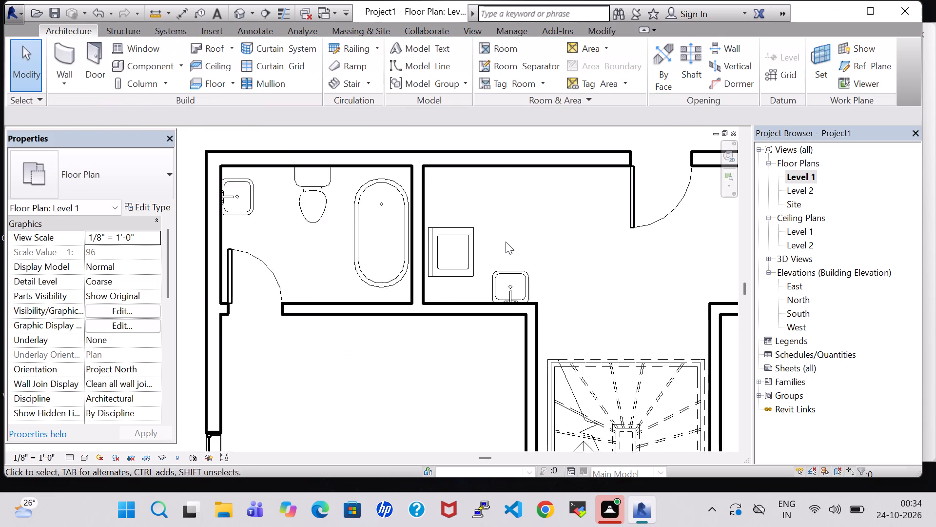
scroll(506, 242, down, 1)
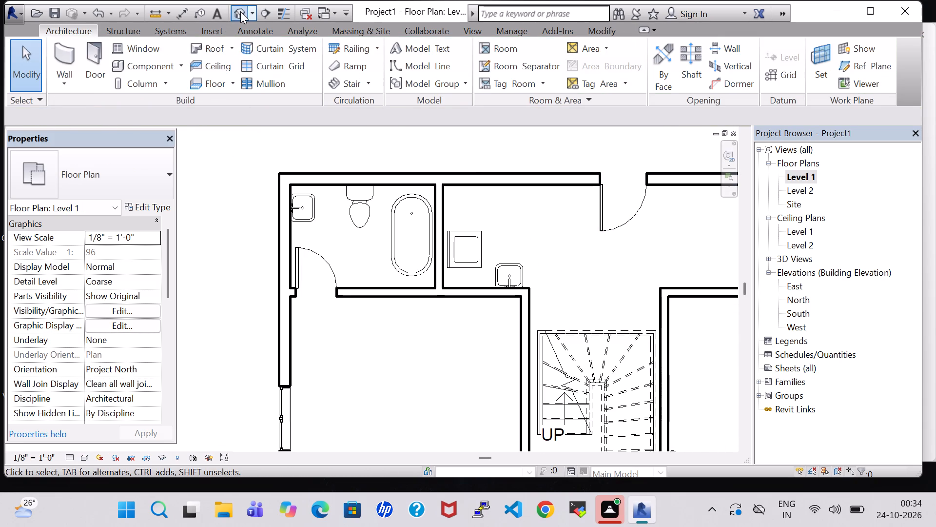
click(240, 11)
click(522, 275)
right_click(522, 275)
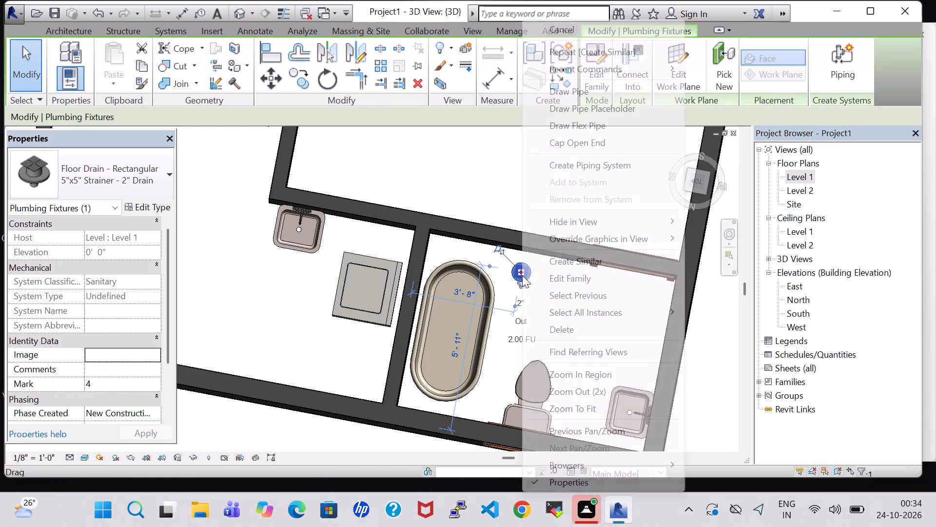
click(558, 266)
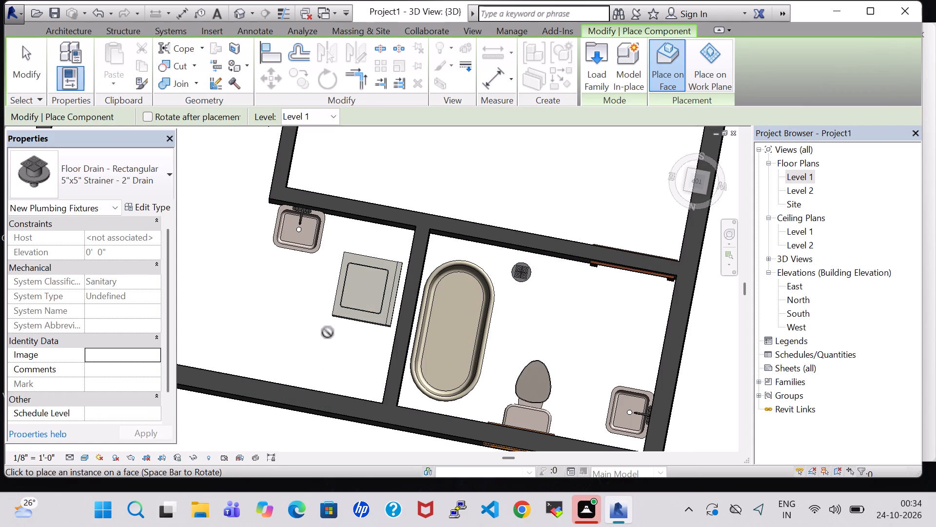
click(690, 62)
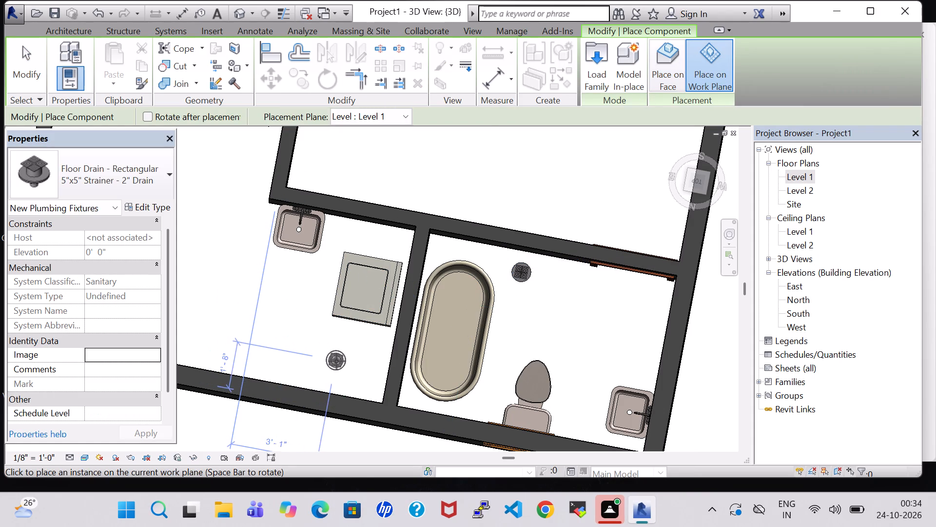
click(357, 368)
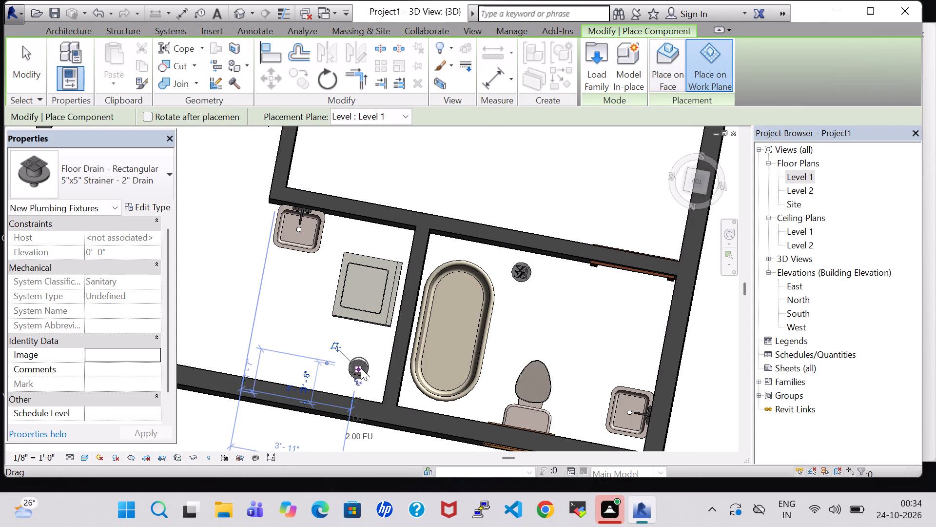
key(Escape)
key(Escape)
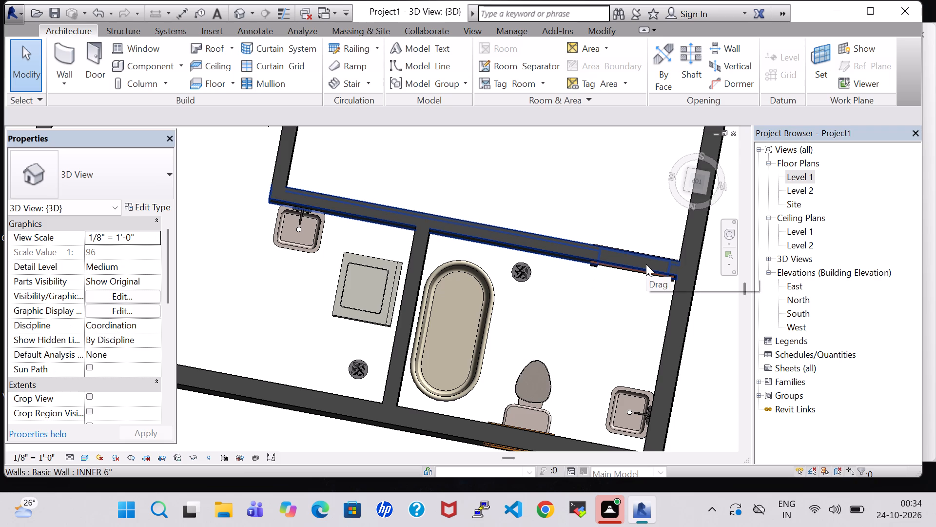
On the Level 1 plan, split the north exterior wall at the two partitions on either side of the laundry area.
double_click(789, 180)
scroll(437, 302, down, 2)
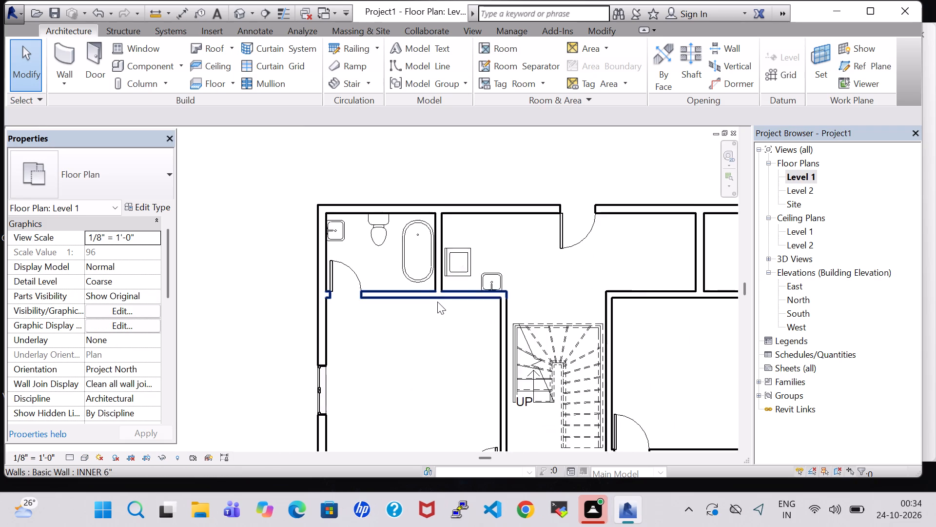
scroll(437, 302, down, 2)
middle_drag(529, 292, 512, 293)
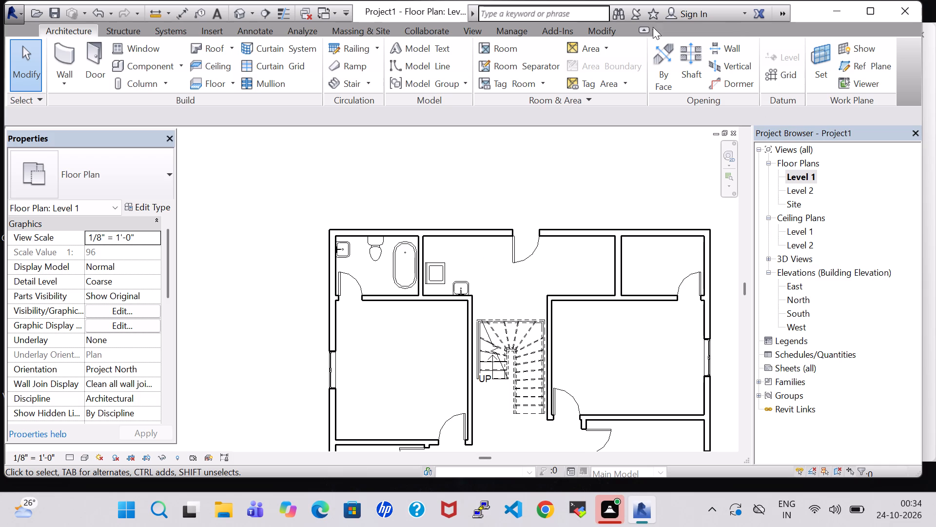
click(608, 30)
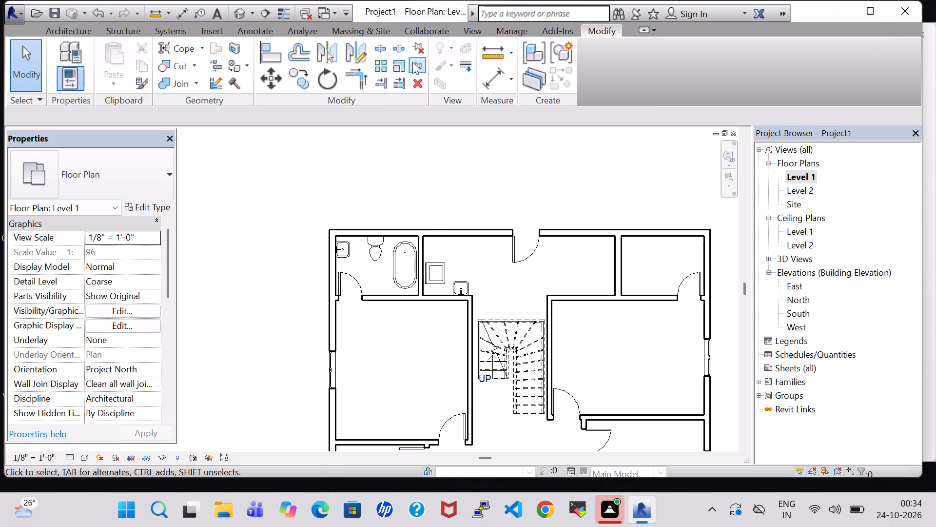
click(384, 48)
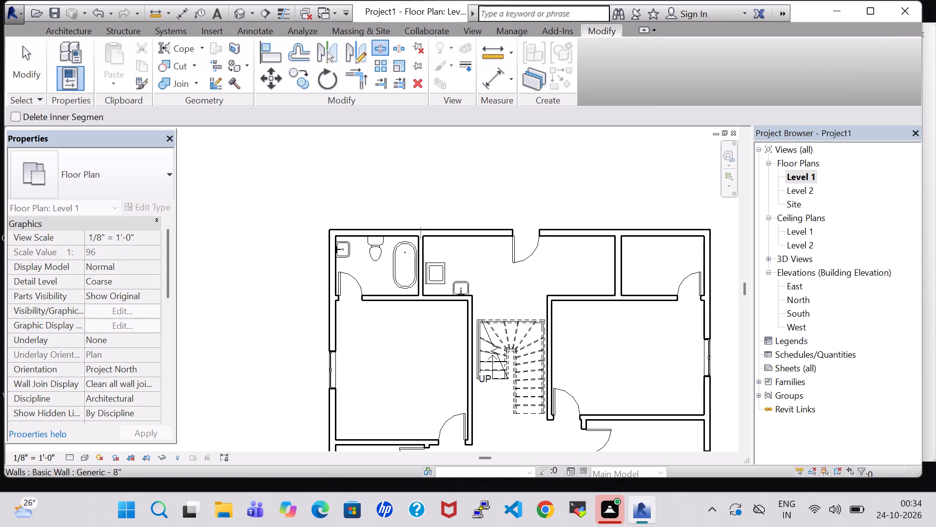
click(423, 232)
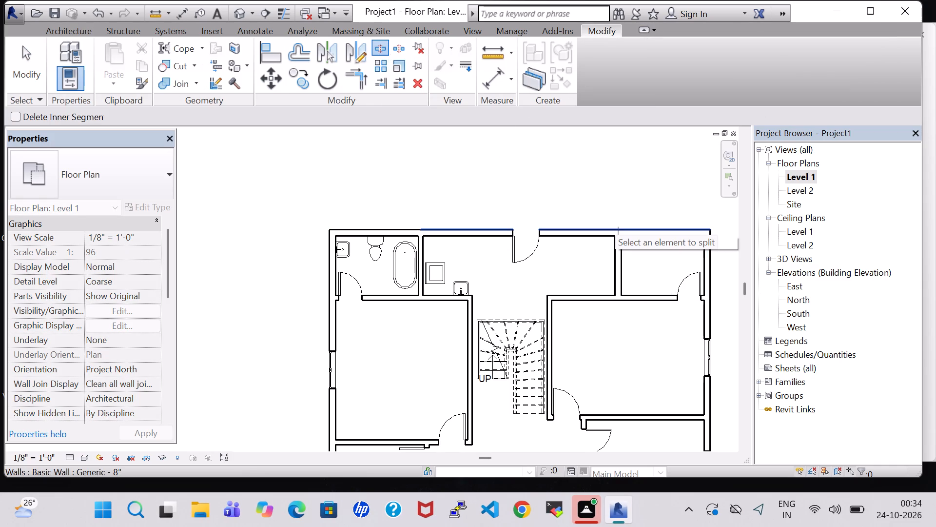
click(615, 226)
key(Escape)
key(Escape)
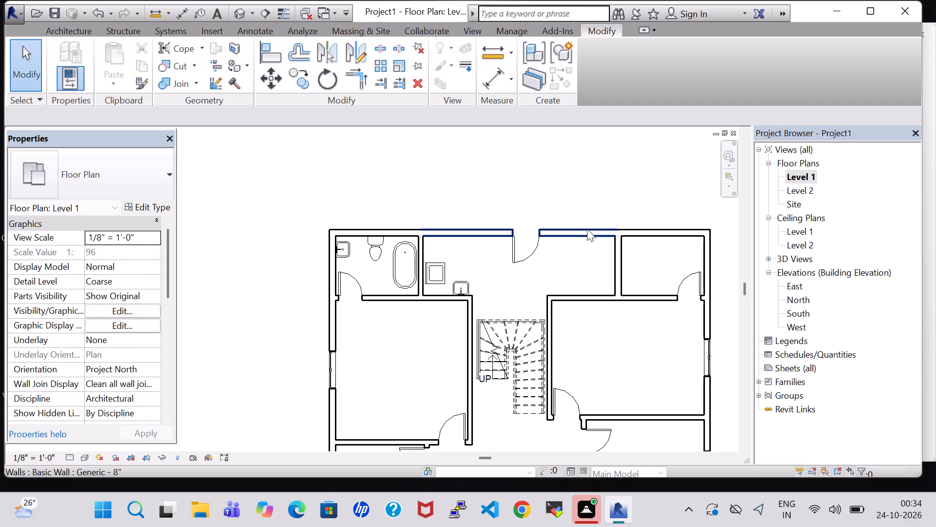
Set the unconnected height of the middle north wall segment, which contains the door, to 5' 0".
click(587, 229)
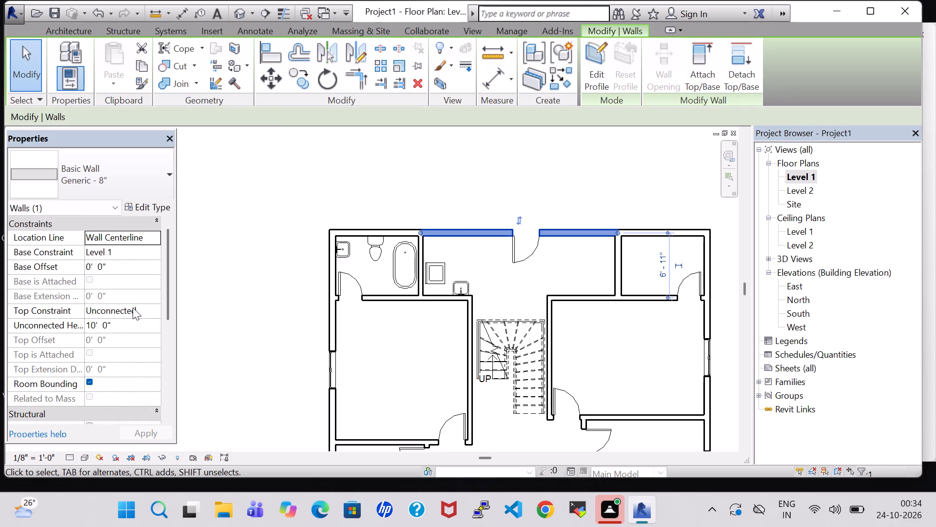
click(94, 329)
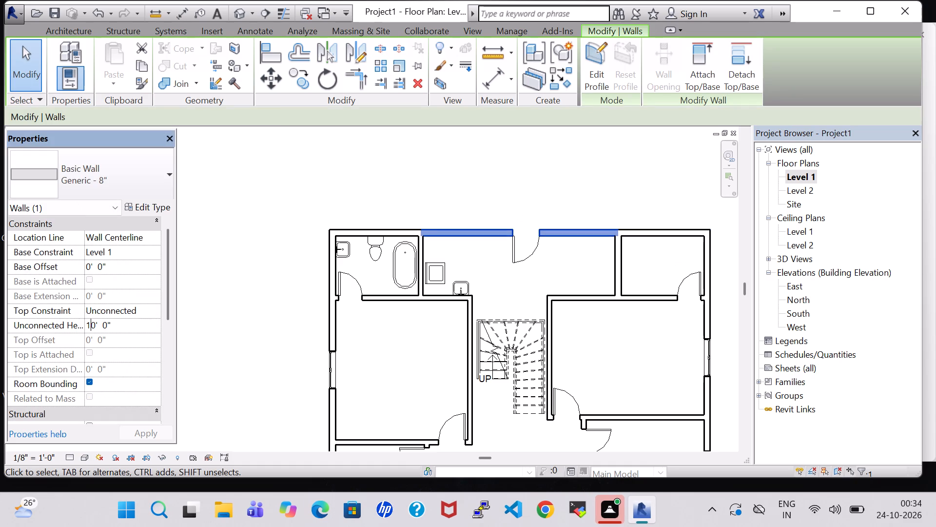
click(94, 329)
key(BackSpace)
key(BackSpace)
key(5)
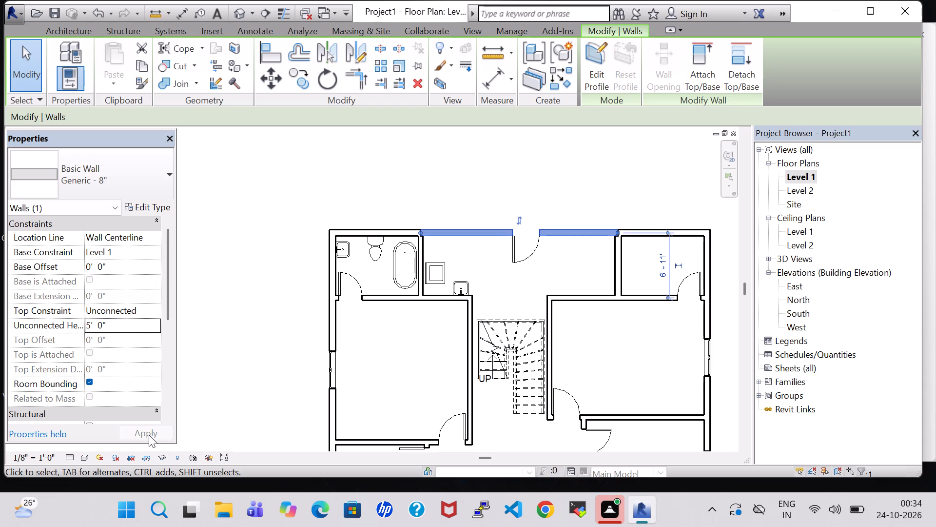
click(149, 435)
In the 3D view, duplicate the north wall door's 34" x 84" type with the suggested name and set its height to 5' 0".
click(240, 16)
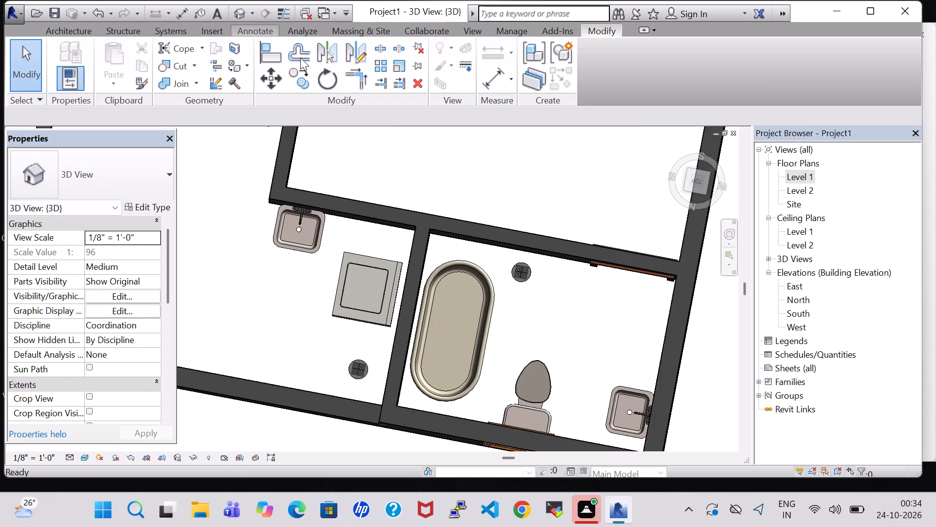
scroll(253, 303, down, 3)
middle_drag(255, 296, 283, 245)
middle_drag(234, 359, 302, 236)
scroll(351, 393, up, 1)
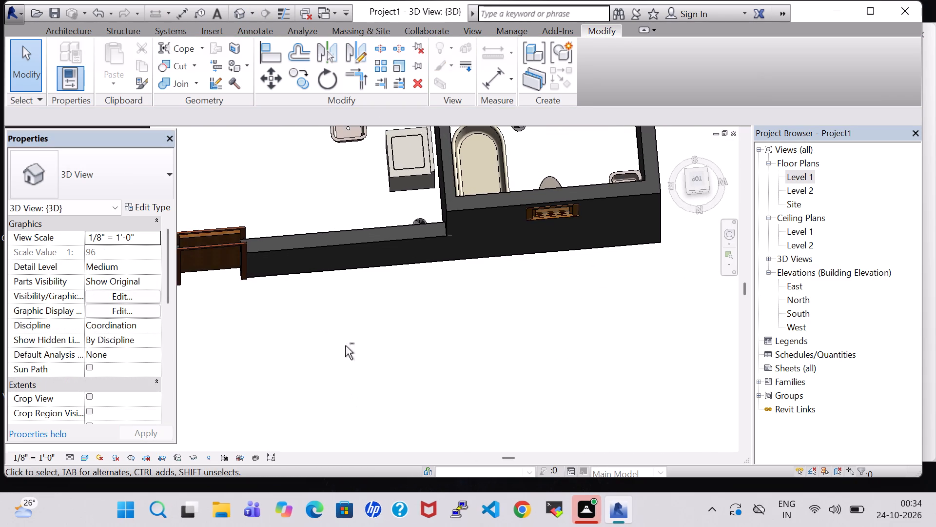
shift+middle_drag(342, 304, 351, 157)
middle_drag(316, 254, 375, 342)
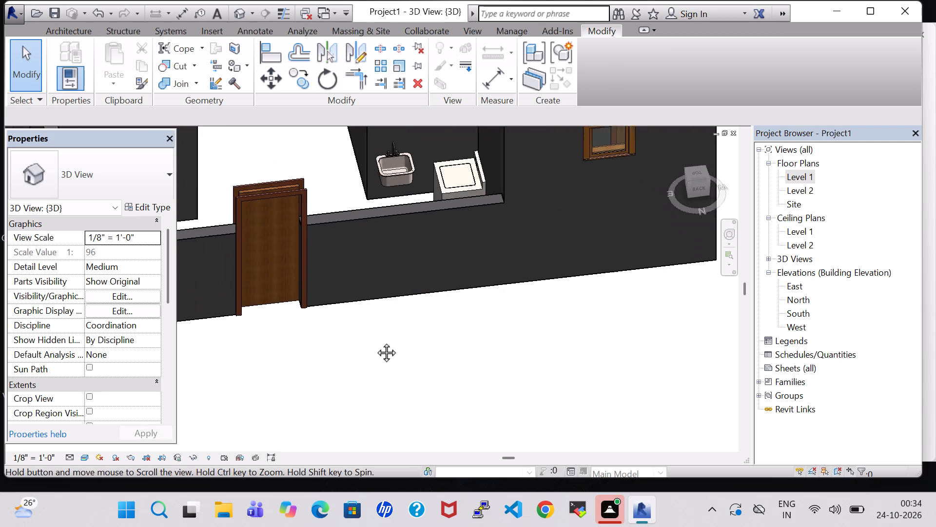
middle_drag(375, 342, 391, 367)
click(291, 247)
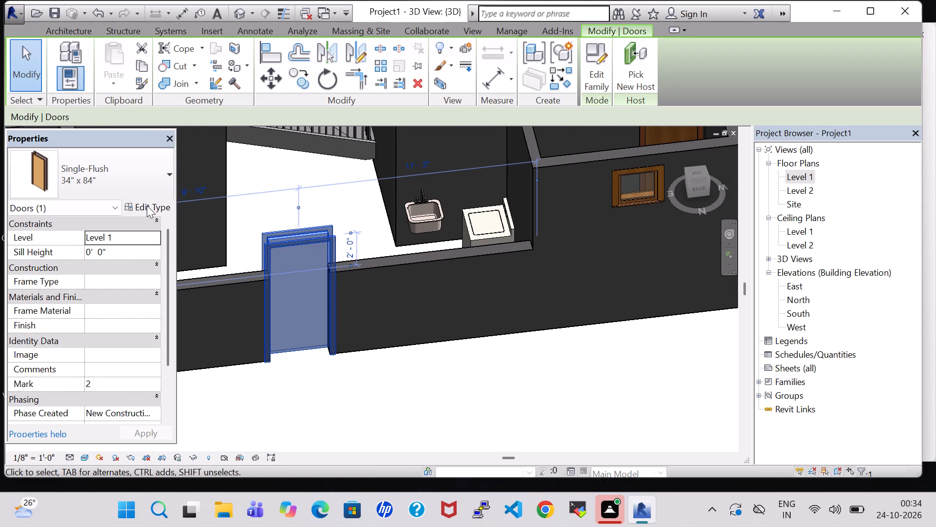
click(147, 205)
click(577, 105)
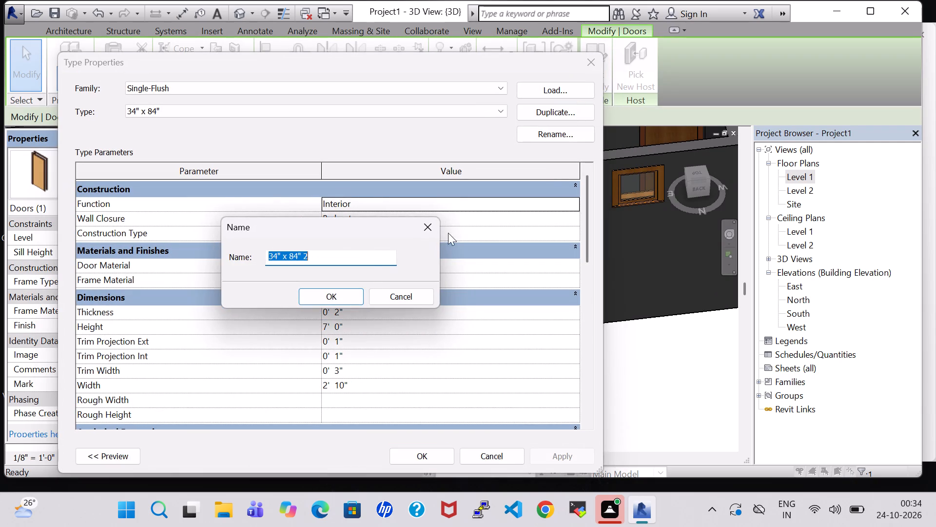
click(351, 299)
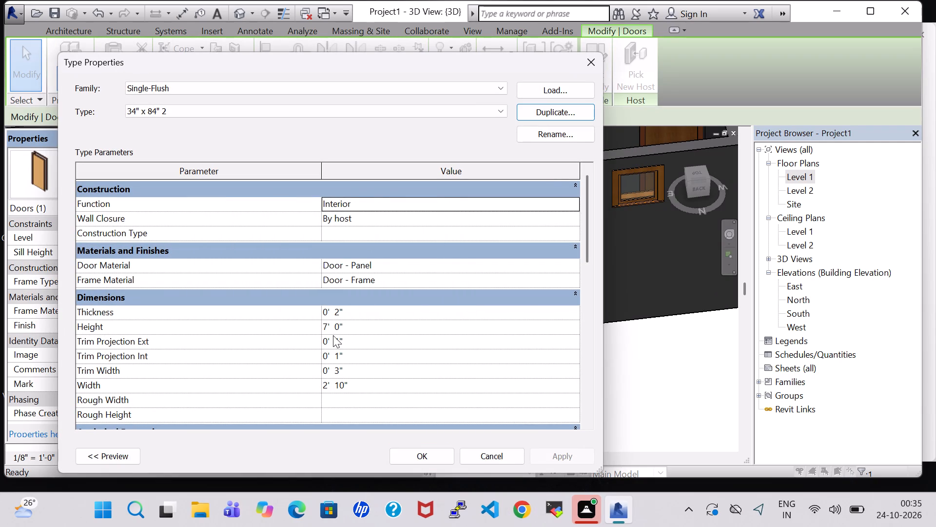
click(329, 327)
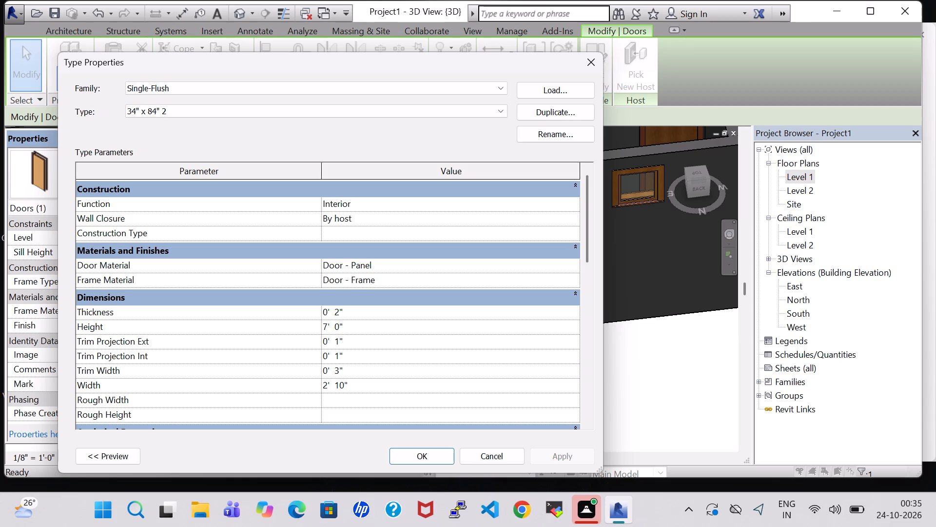
key(BackSpace)
key(5)
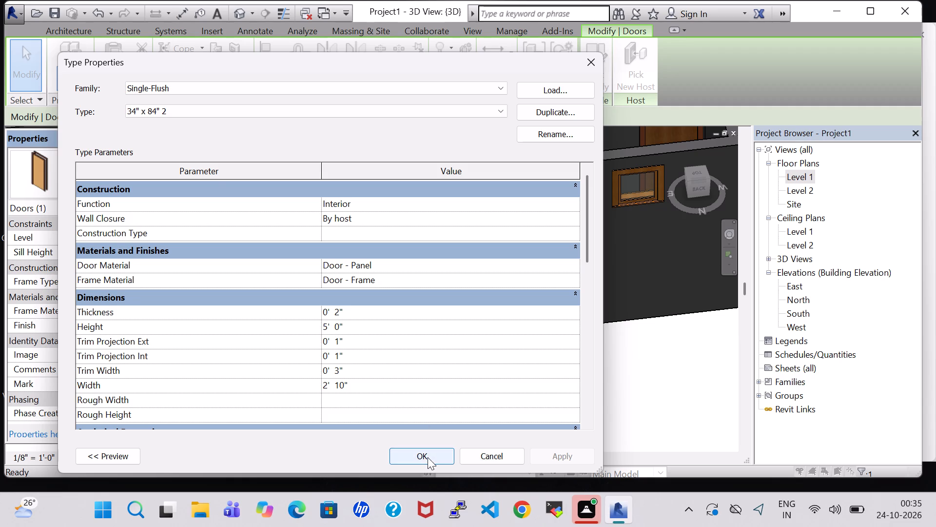
click(428, 457)
click(421, 413)
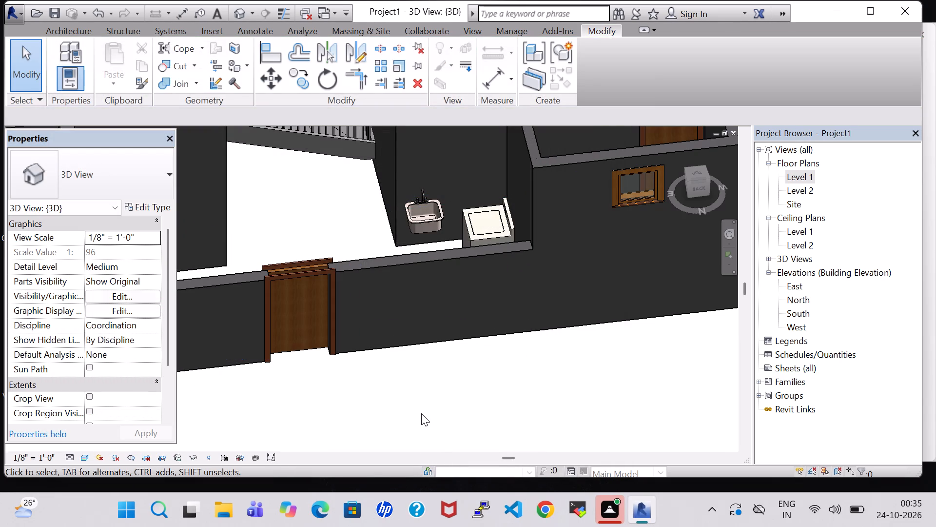
shift+middle_drag(421, 413, 414, 335)
scroll(414, 336, up, 1)
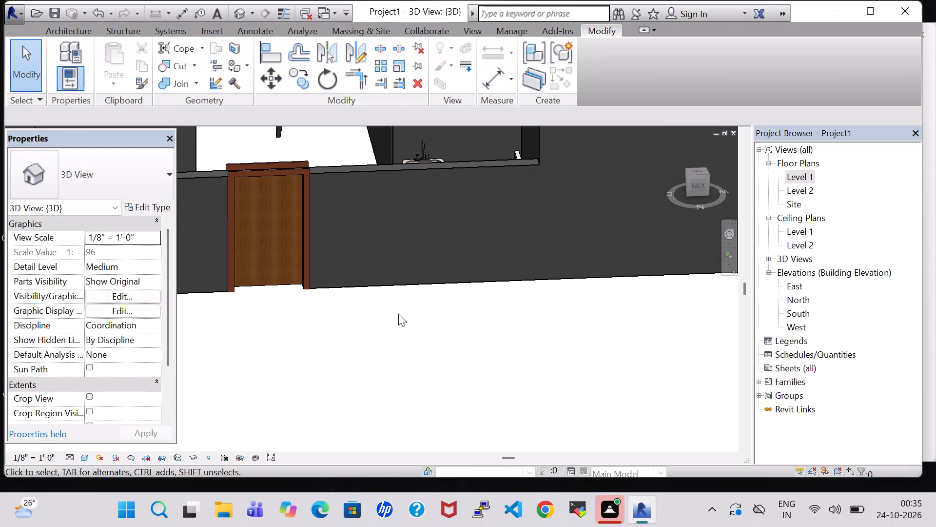
For the Level 1 plan, load the Cook Top-2 Unit family from the Domestic folder of Specialty Equipment.
double_click(801, 179)
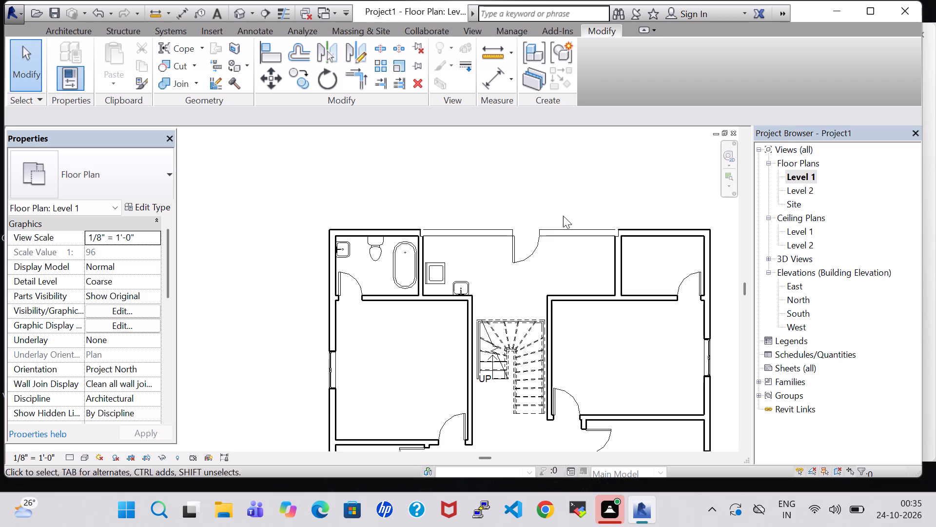
scroll(563, 216, down, 3)
middle_click(566, 193)
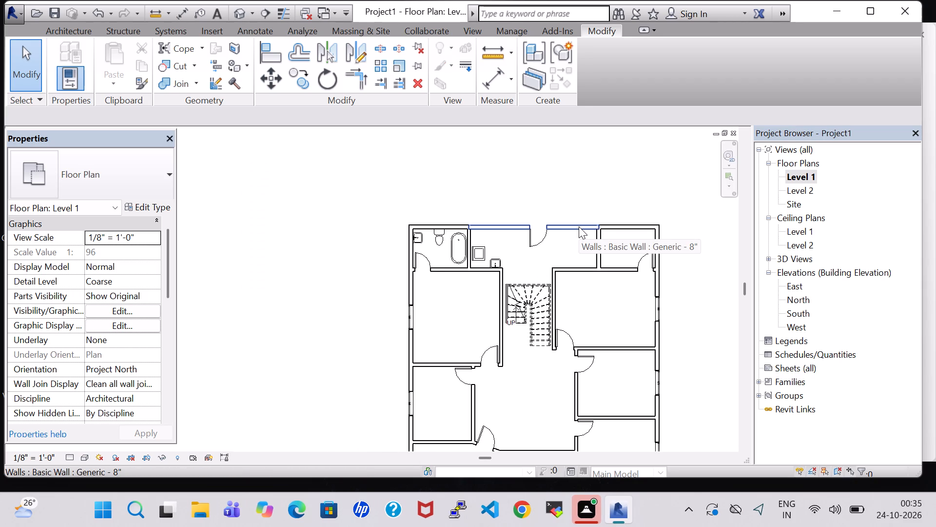
click(70, 30)
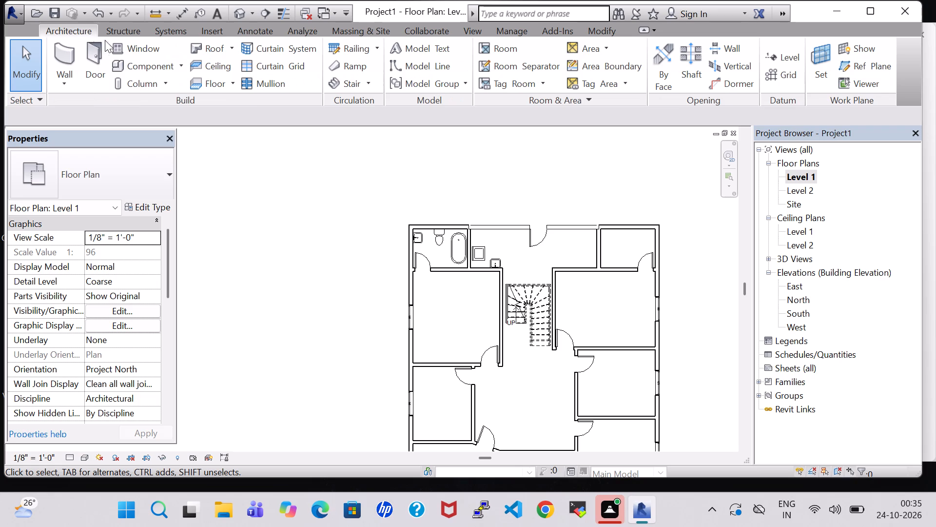
click(159, 65)
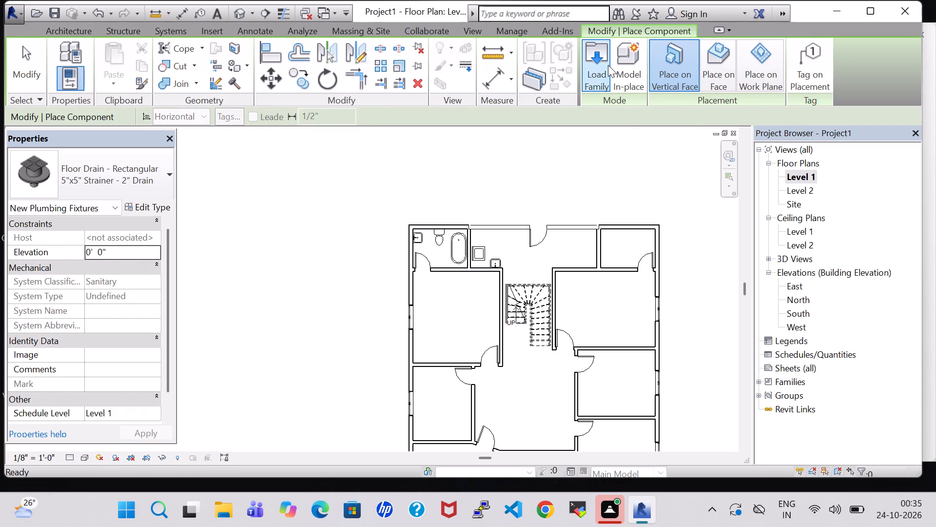
click(604, 64)
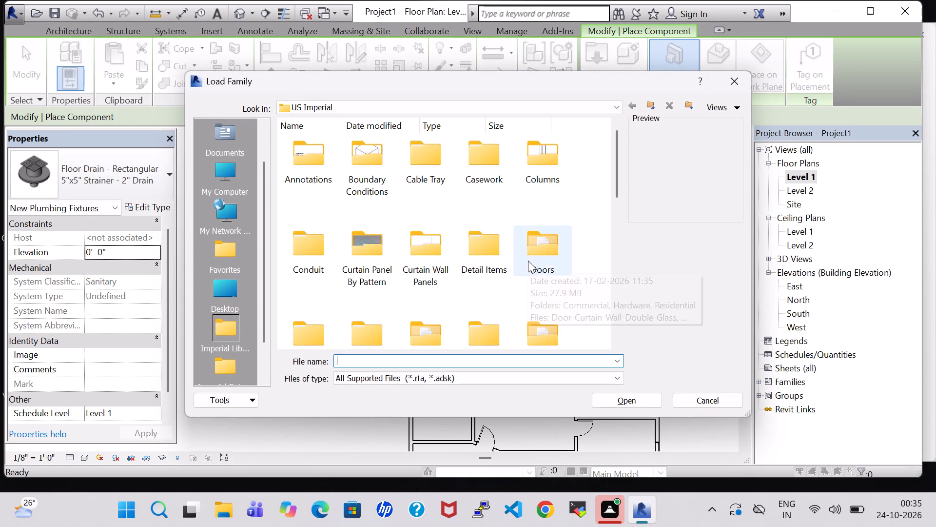
click(537, 260)
key(p)
double_click(433, 179)
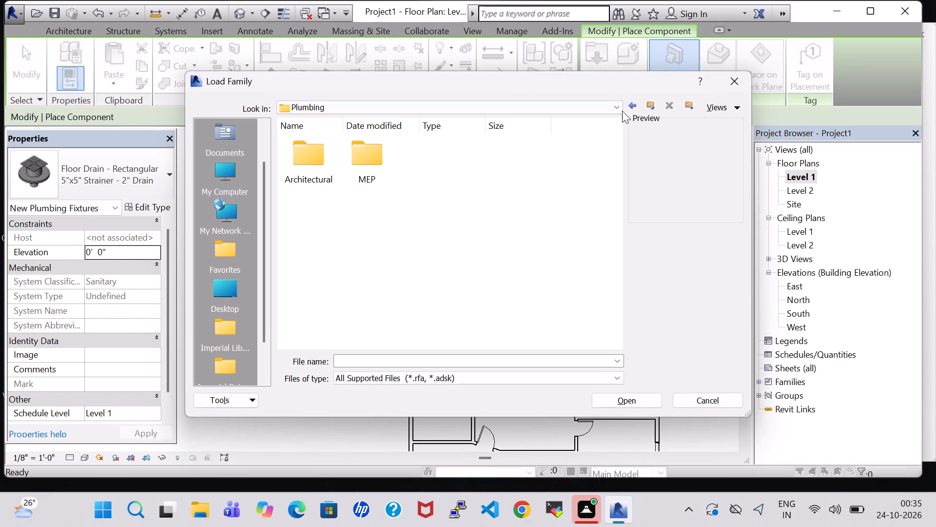
click(636, 106)
click(356, 255)
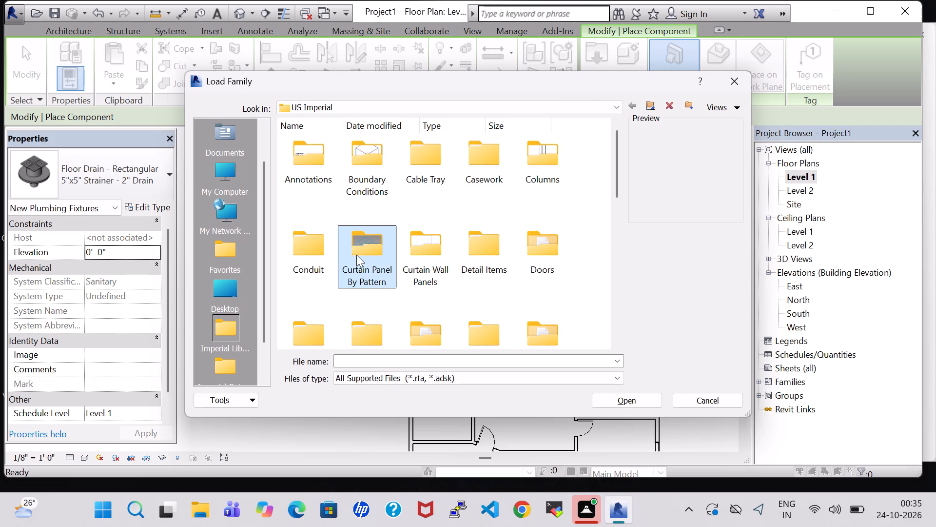
key(s)
double_click(362, 182)
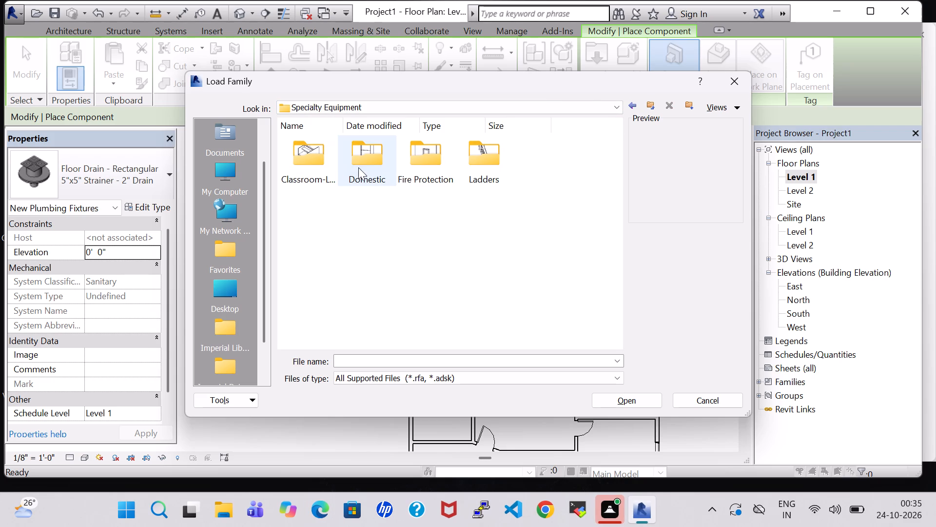
double_click(358, 167)
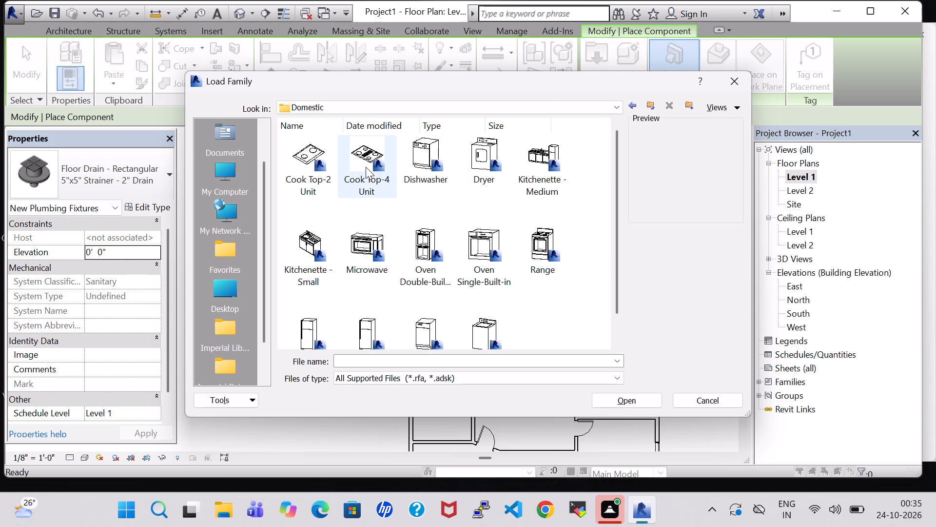
click(306, 149)
click(613, 398)
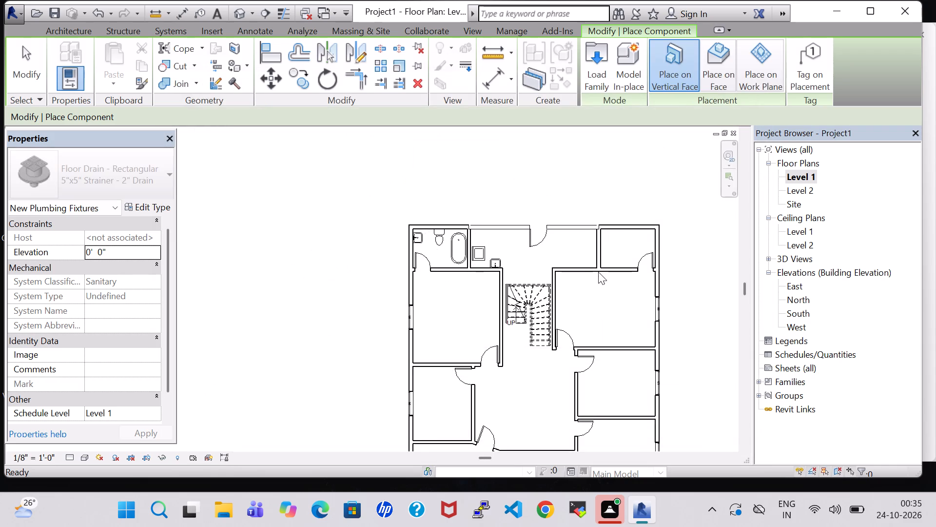
Place a 12" x 18" Cook Top-2 Unit against the laundry area's east partition, with its long side parallel to the partition.
scroll(586, 256, up, 7)
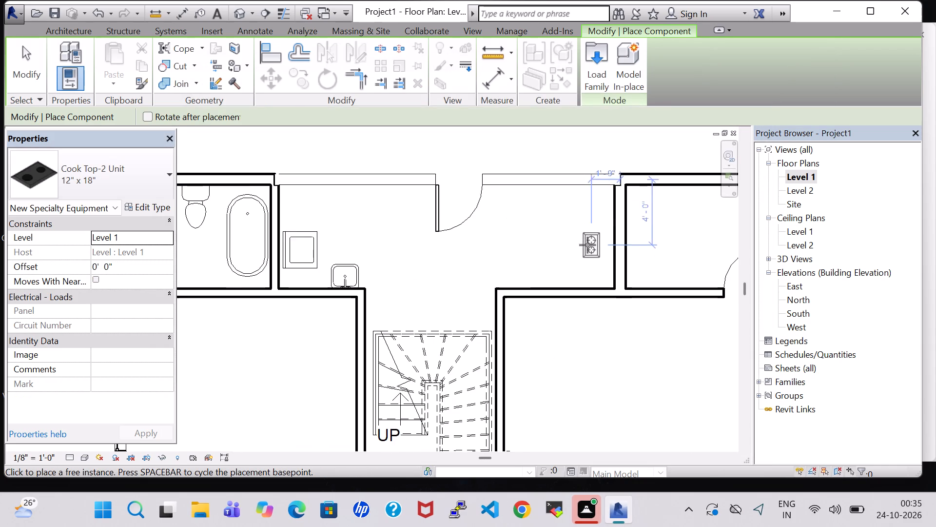
scroll(587, 245, up, 6)
key(space)
key(space)
key(space)
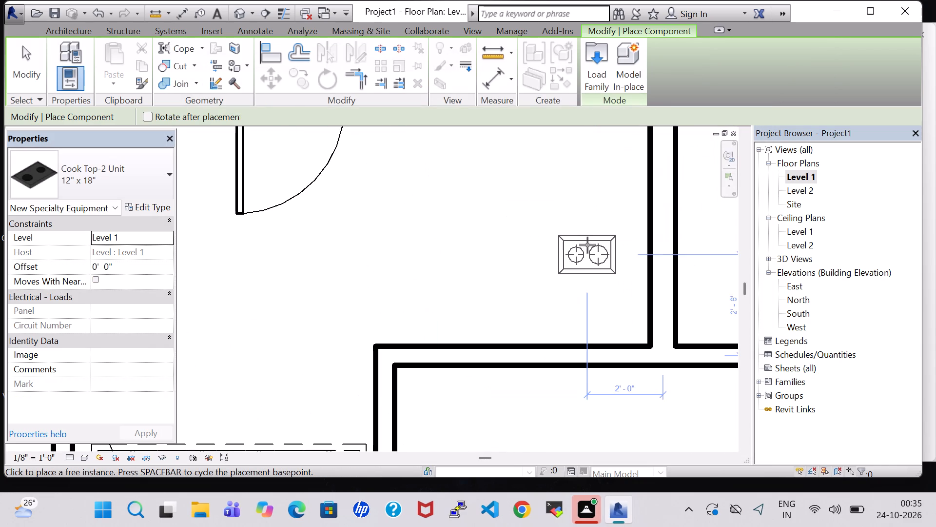
key(space)
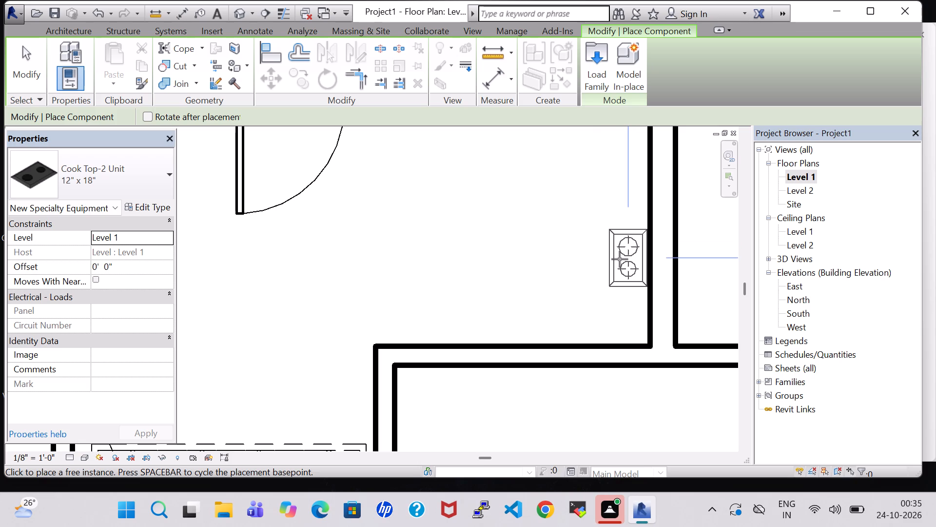
click(620, 259)
key(Escape)
key(Escape)
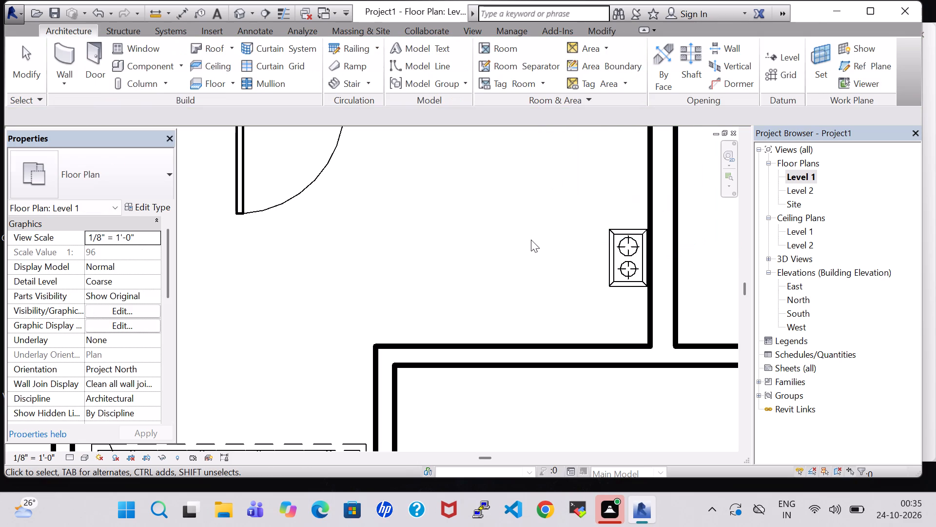
Place another 20" x 18" Sink Vanity-Square against the laundry/kitchen area's south wall, just east of the stair opening, with its back to the wall.
scroll(531, 240, down, 5)
click(270, 276)
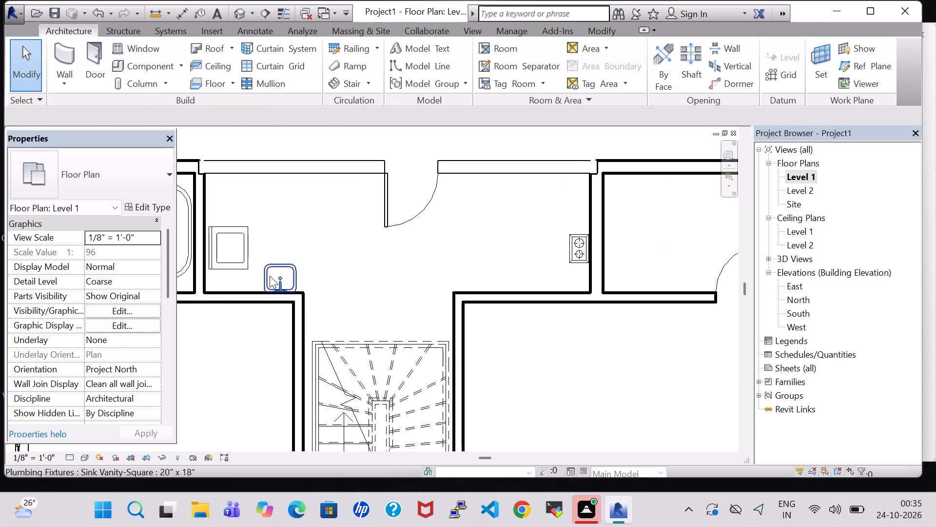
right_click(273, 276)
click(375, 265)
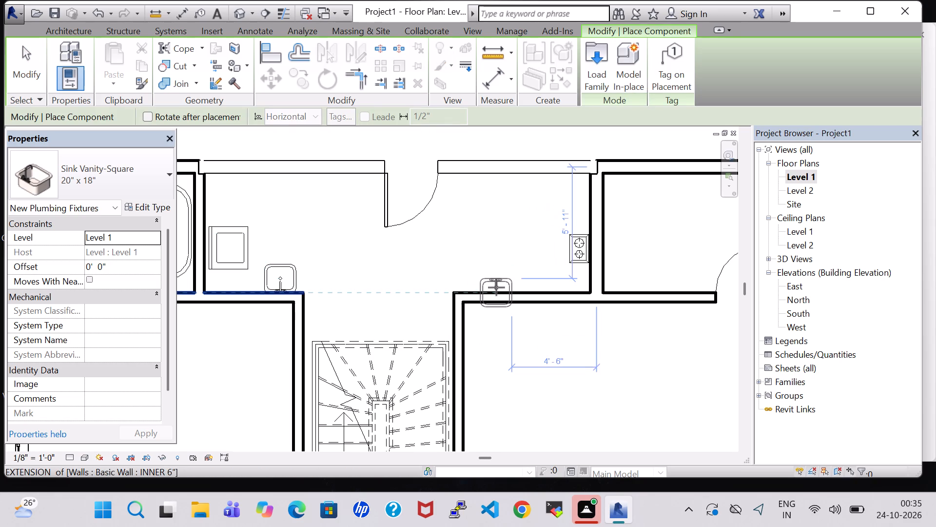
key(space)
key(space)
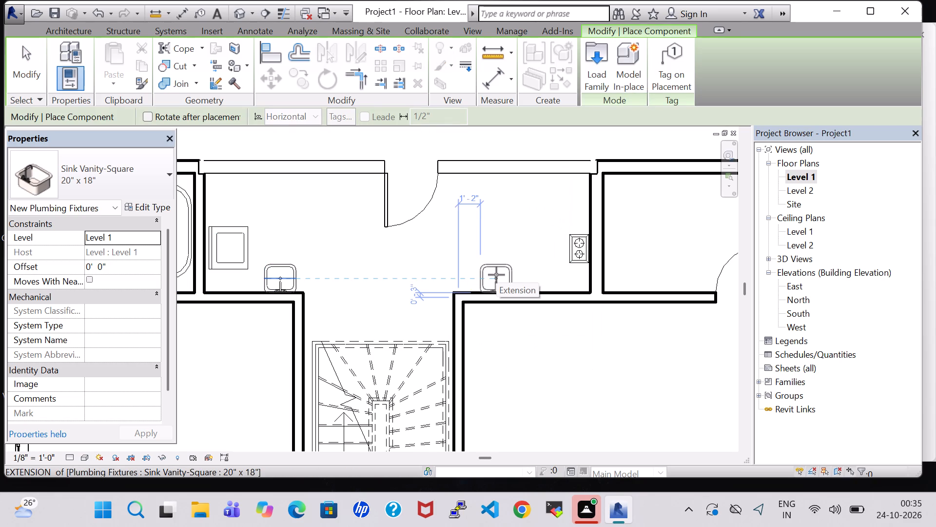
click(487, 275)
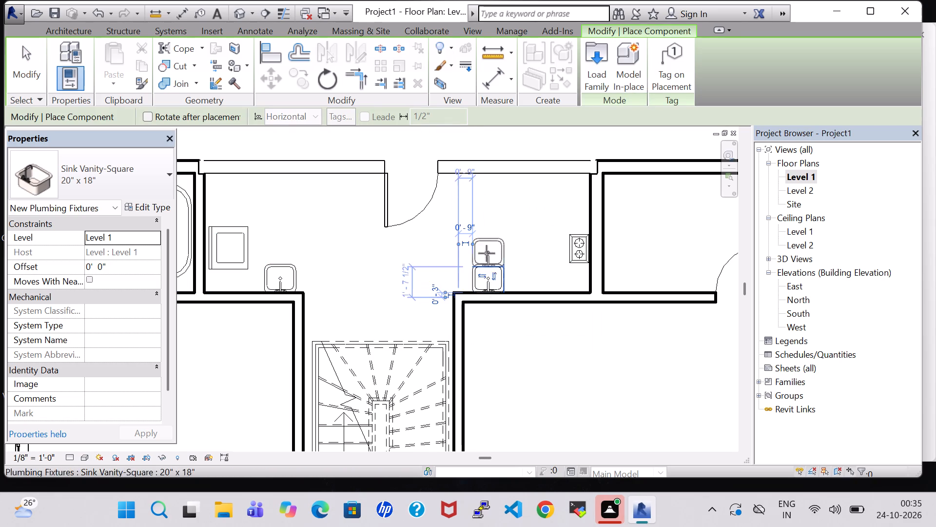
key(Escape)
key(Escape)
Place tagged rooms at the west and east ends of the laundry/kitchen area, accepting the shared region, and one in the northwest bathroom.
scroll(498, 223, down, 3)
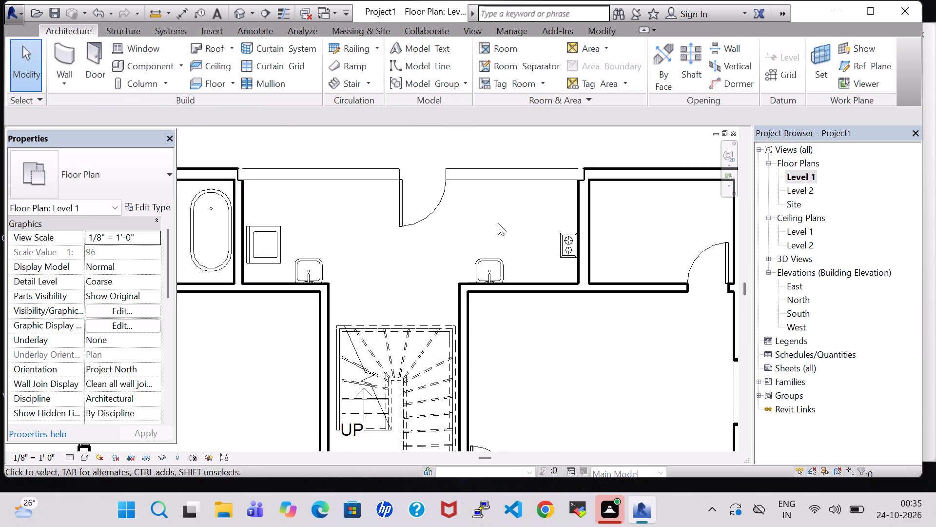
scroll(498, 223, down, 1)
middle_drag(498, 224, 498, 244)
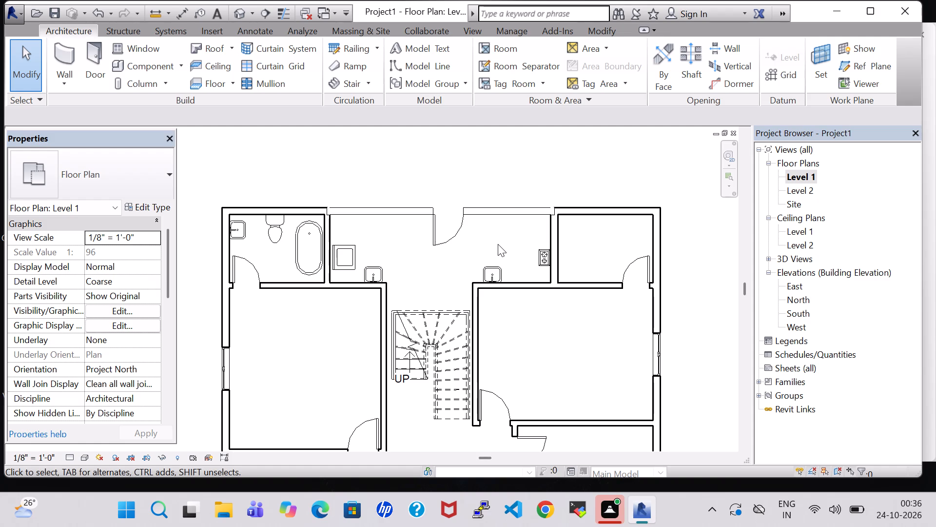
scroll(498, 261, down, 1)
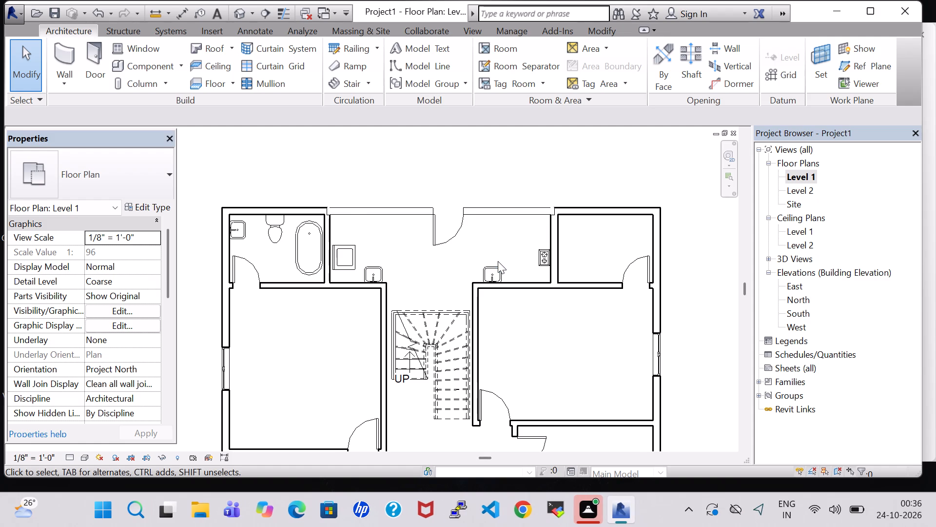
scroll(498, 261, down, 2)
click(501, 44)
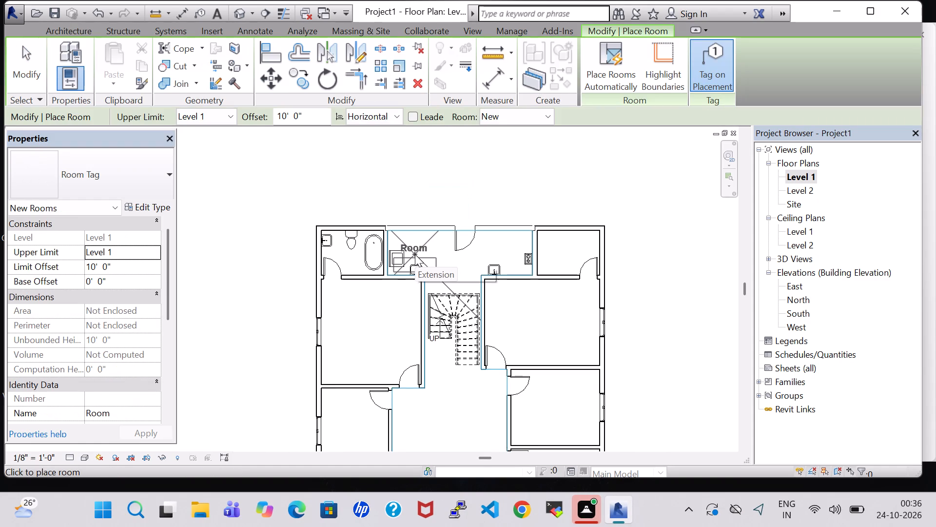
click(422, 254)
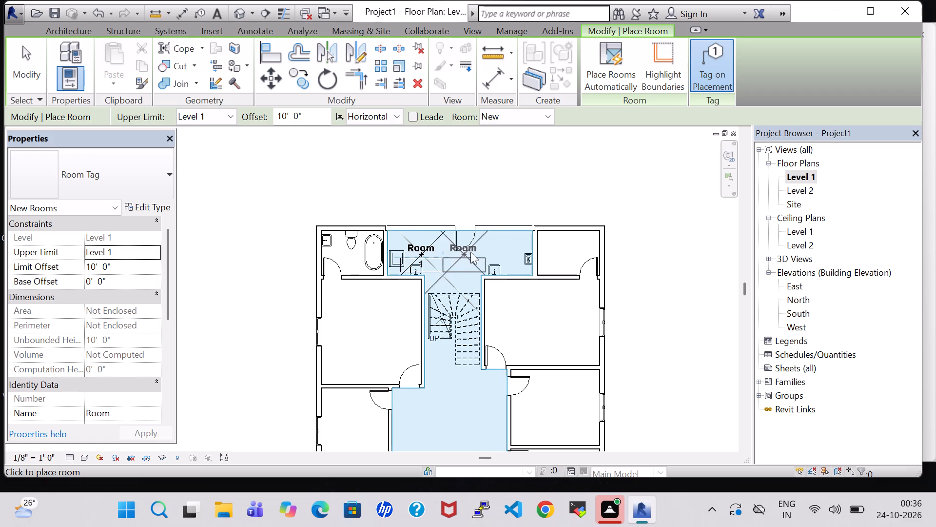
click(503, 252)
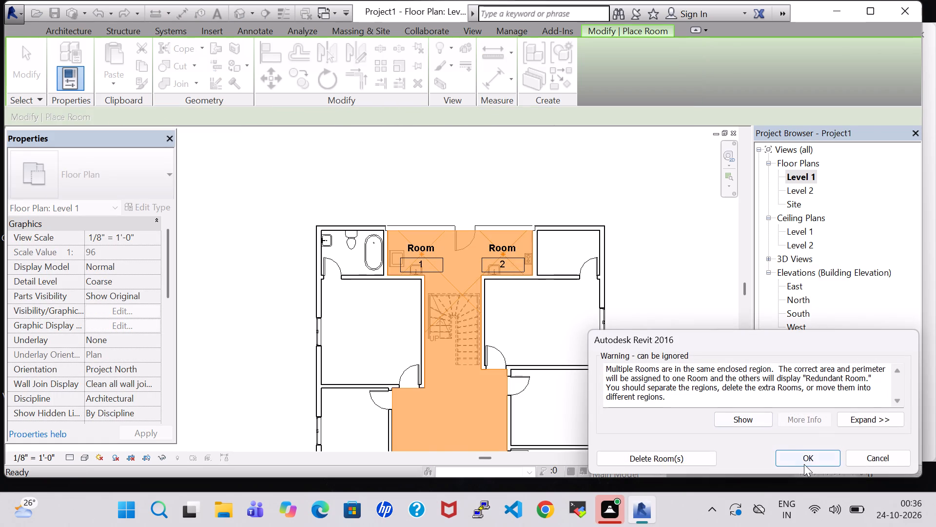
click(804, 464)
click(352, 251)
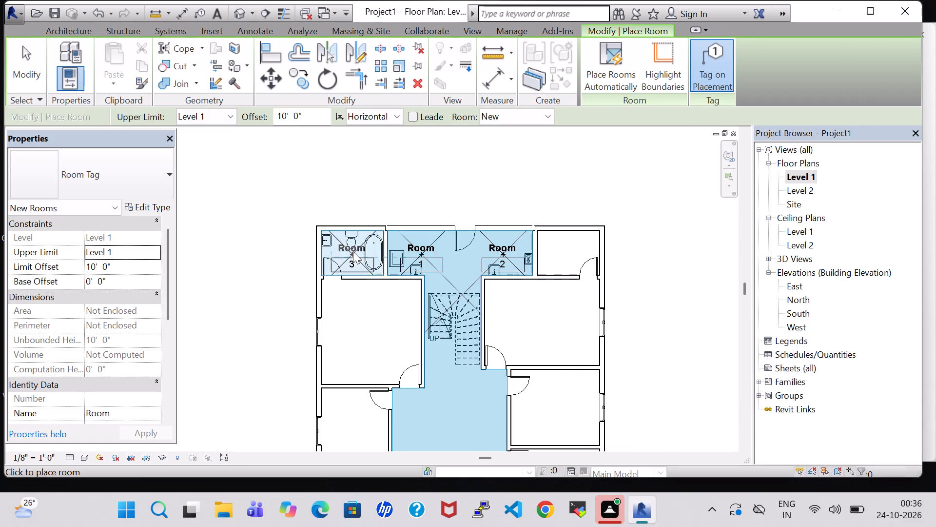
Turn off Show Room Number in the Room Tag type and finish placing rooms.
click(164, 205)
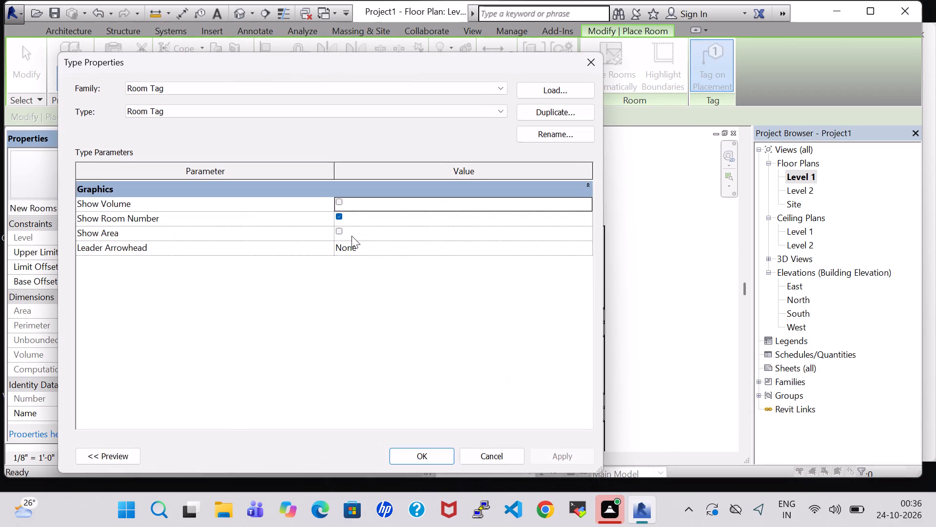
click(336, 217)
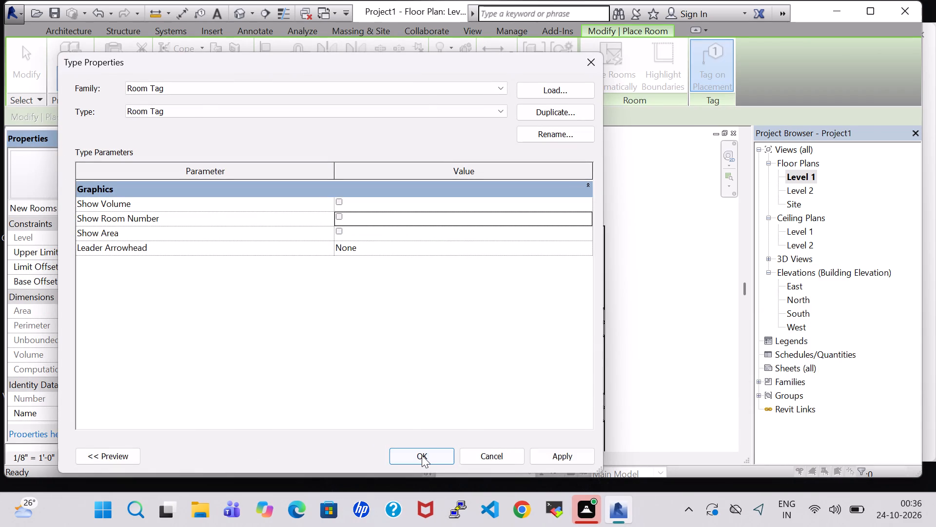
click(422, 455)
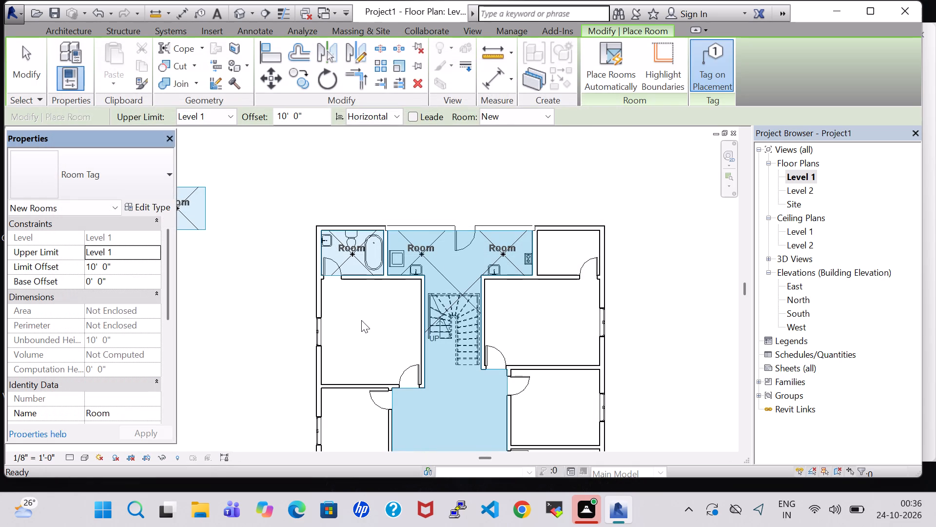
key(Escape)
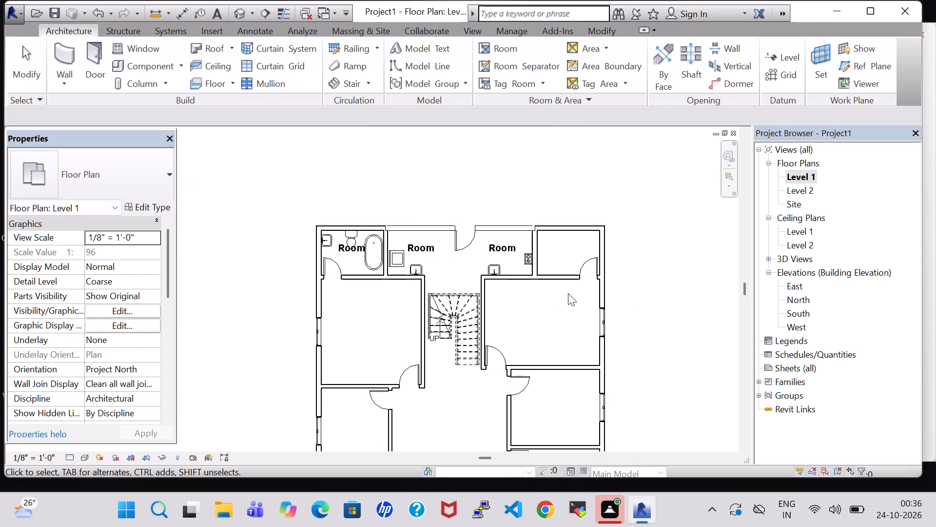
Rename the northwest bathroom's room as BATH.
double_click(350, 252)
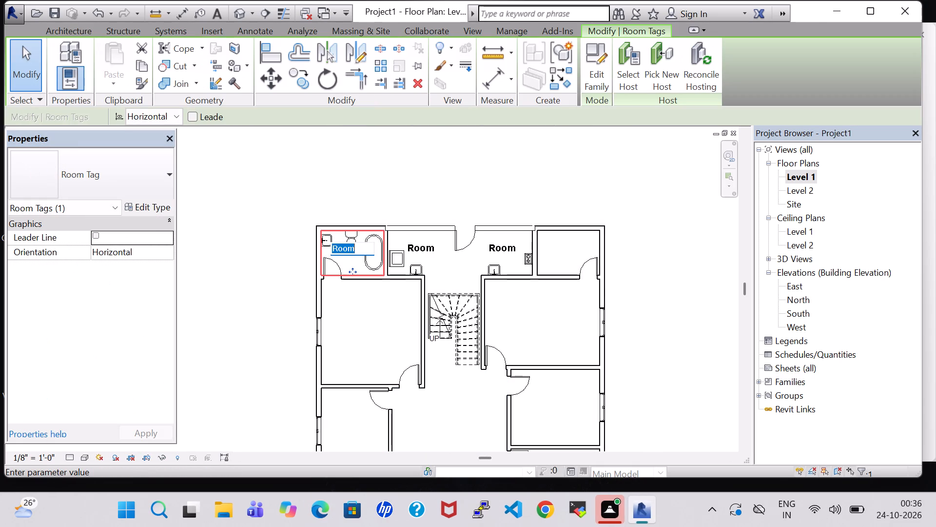
key(BackSpace)
text(BATH)
key(Return)
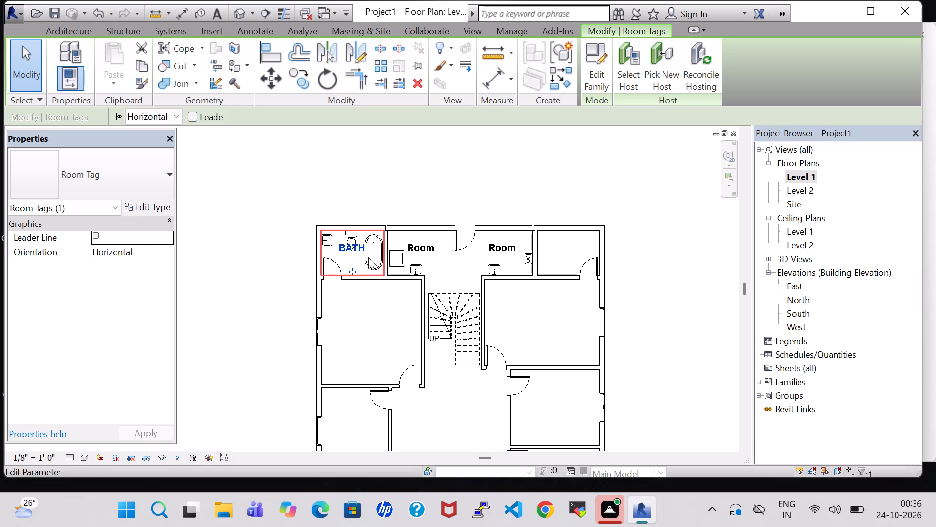
Rename the room beside the washer as OPEN WASH AREA and nudge its tag slightly down.
double_click(416, 250)
key(BackSpace)
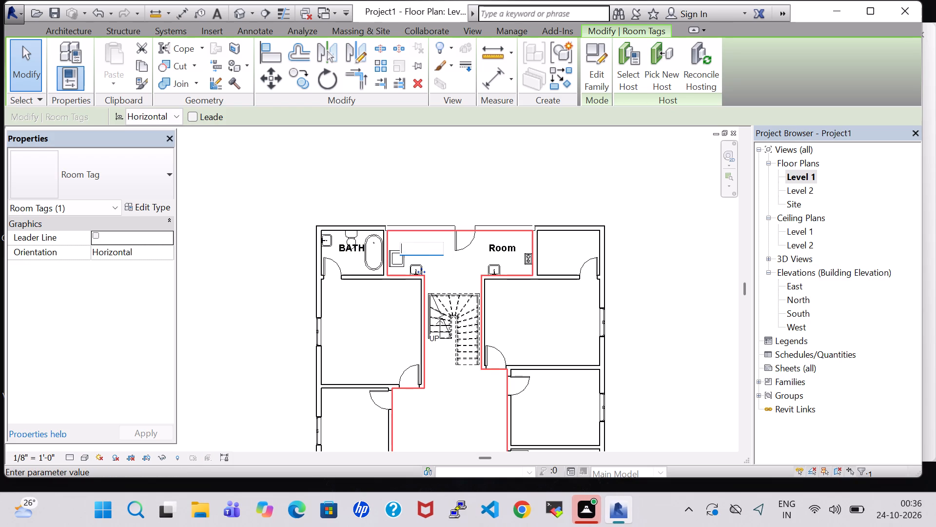
text(OPEN WASH ARE)
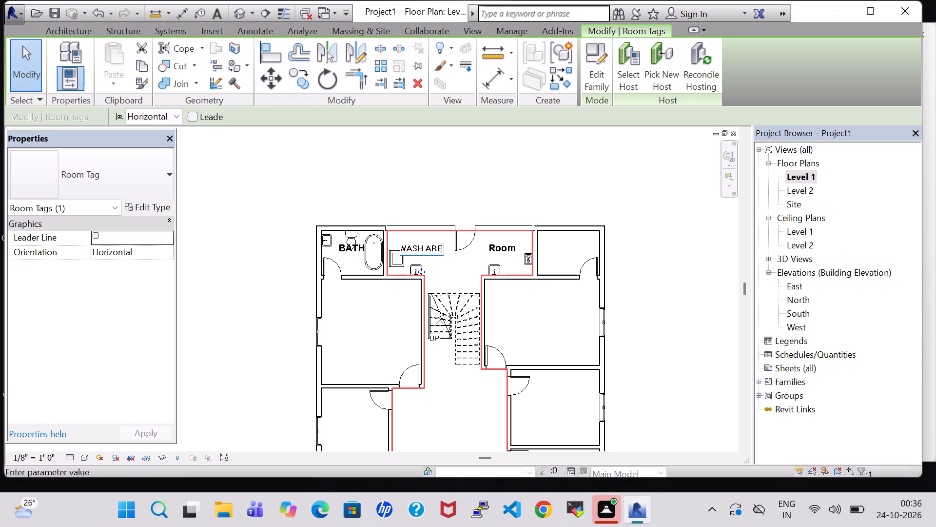
key(a)
key(Return)
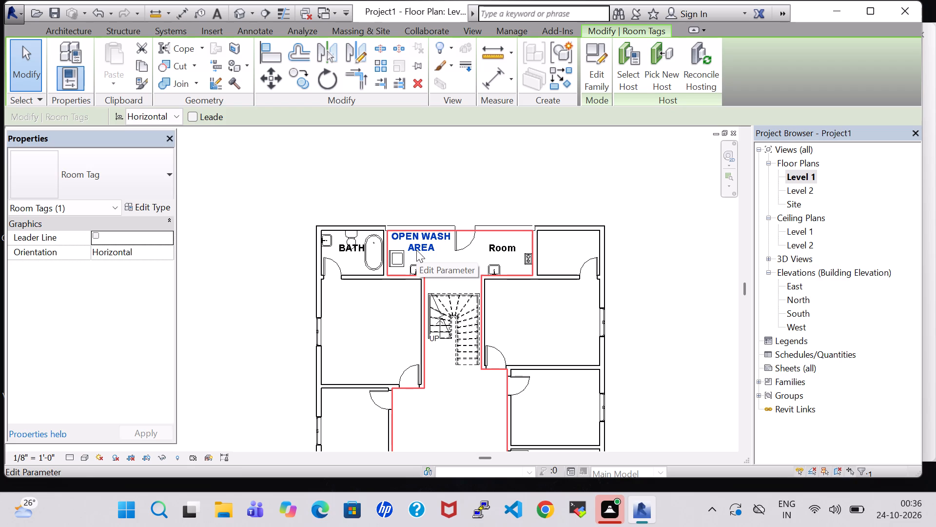
key(Down)
key(Down)
key(Down)
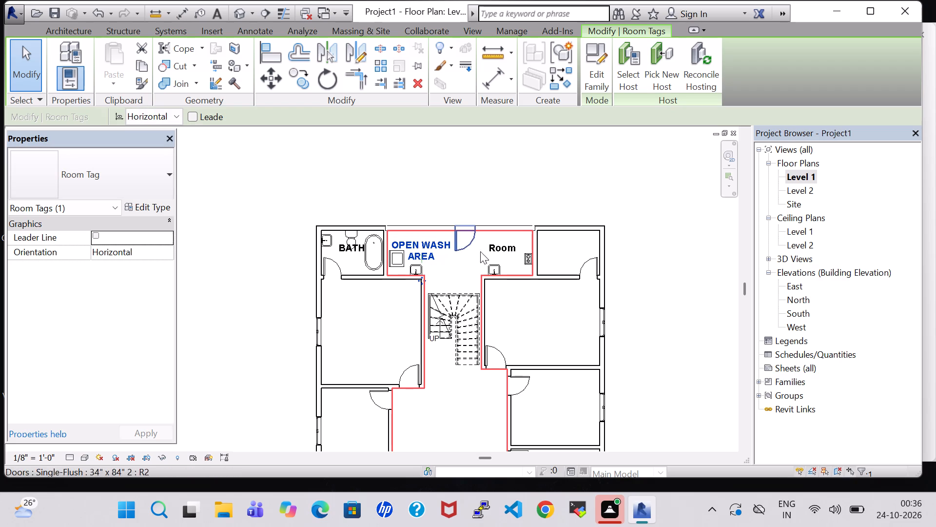
Rename the room beside the cook top as OUTDOOR KITCHEN and nudge its tag slightly down and to the east.
double_click(498, 250)
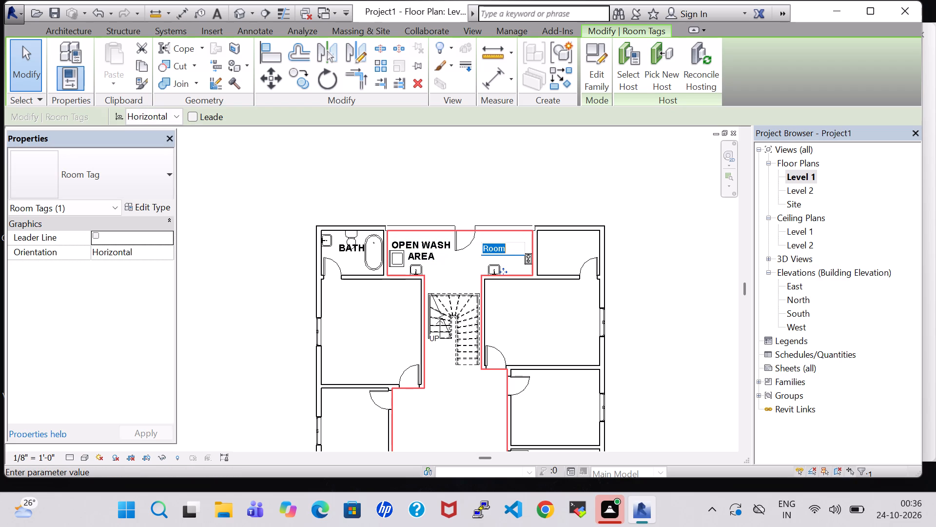
key(BackSpace)
text(OUTDOR)
key(BackSpace)
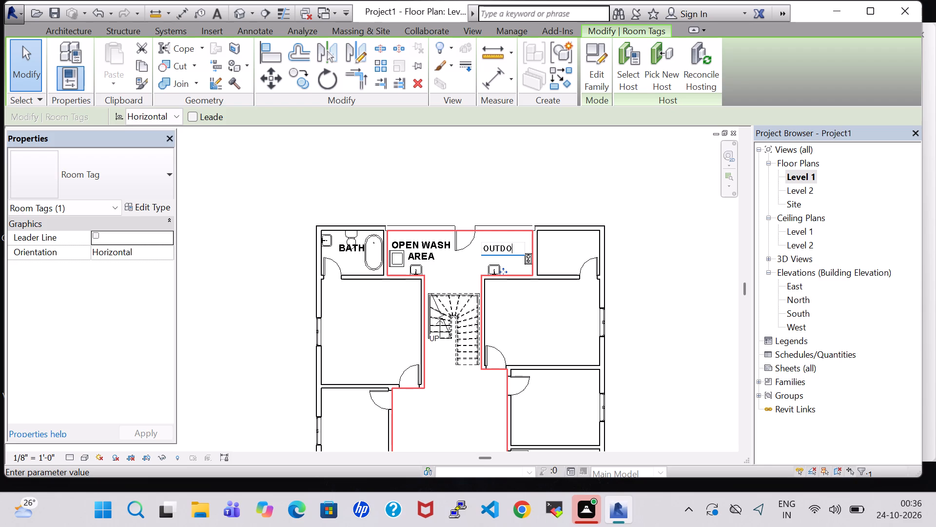
text(OR)
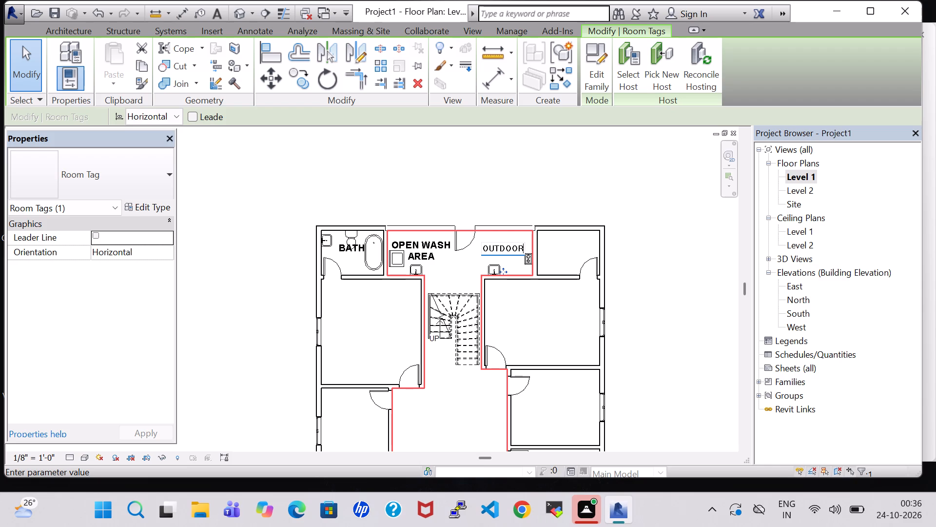
key(space)
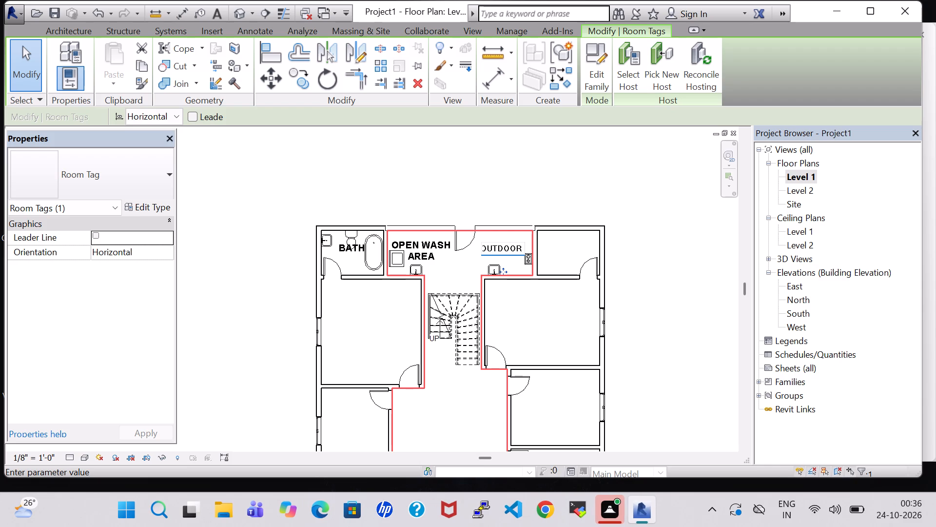
text(KITCHEN)
key(Return)
key(Down)
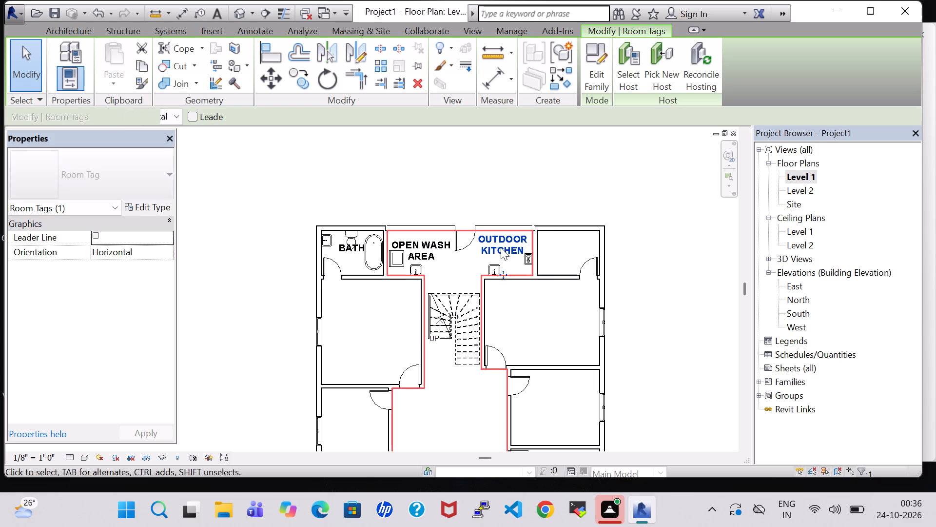
key(Down)
key(Down)
key(Right)
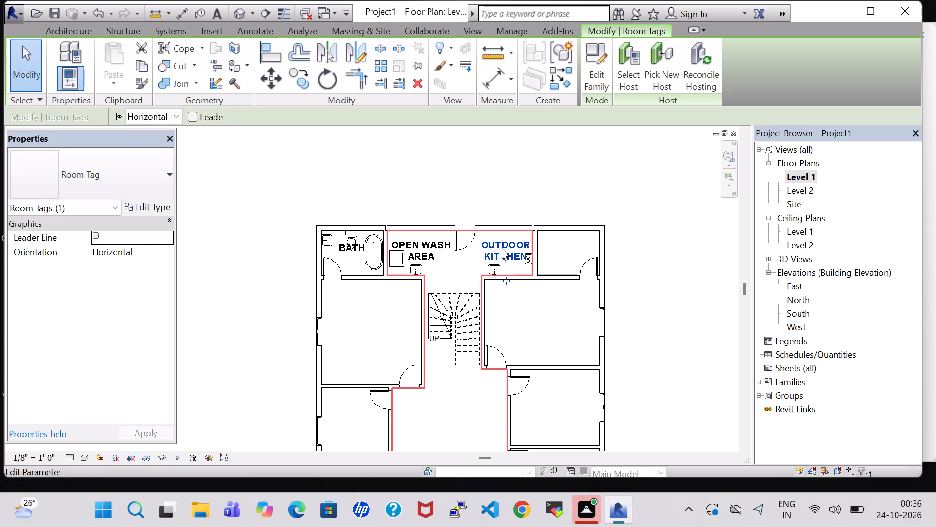
click(535, 186)
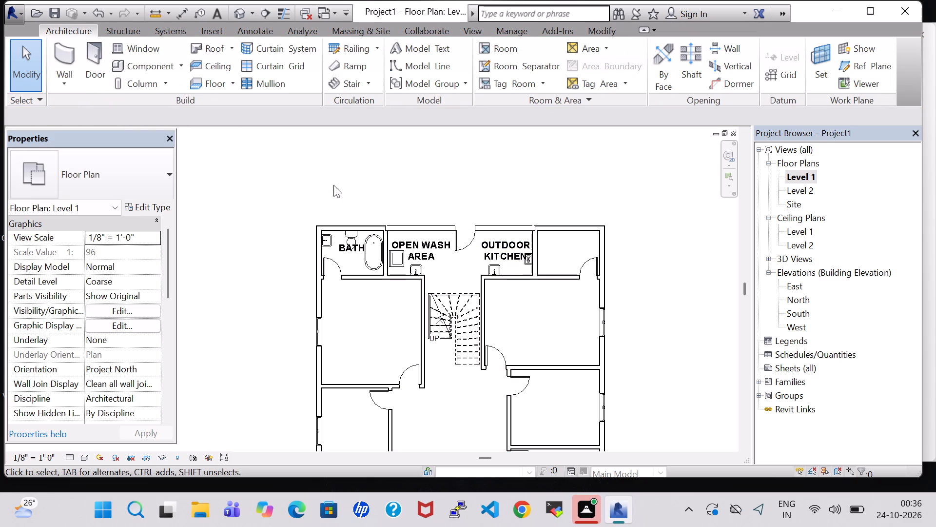
Place a matching 20" x 18" Sink Vanity-Square against the northeast room's east wall, north of the door, with its back to the wall.
click(331, 238)
right_click(331, 238)
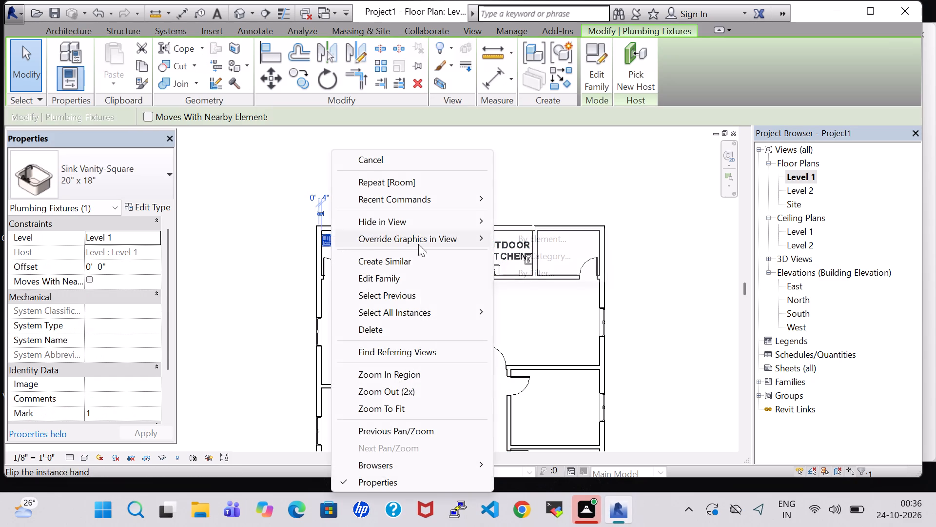
click(422, 256)
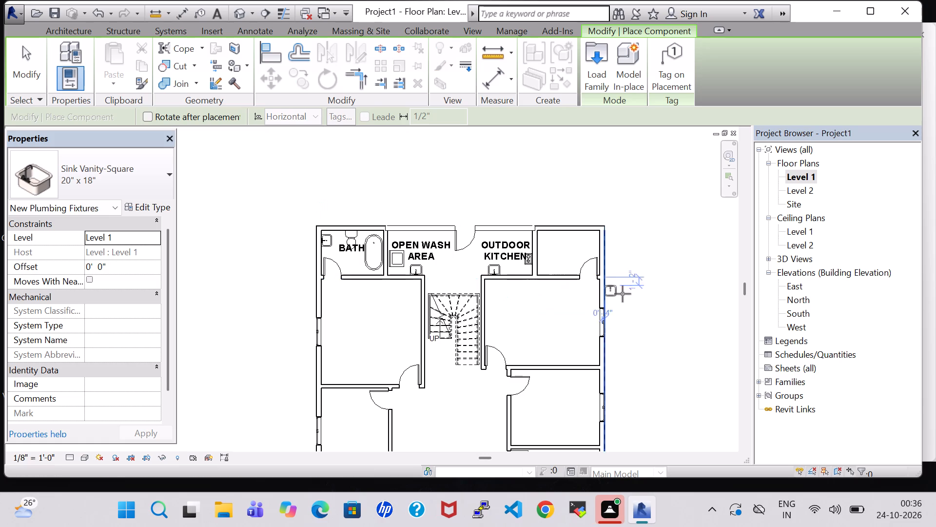
scroll(596, 247, up, 5)
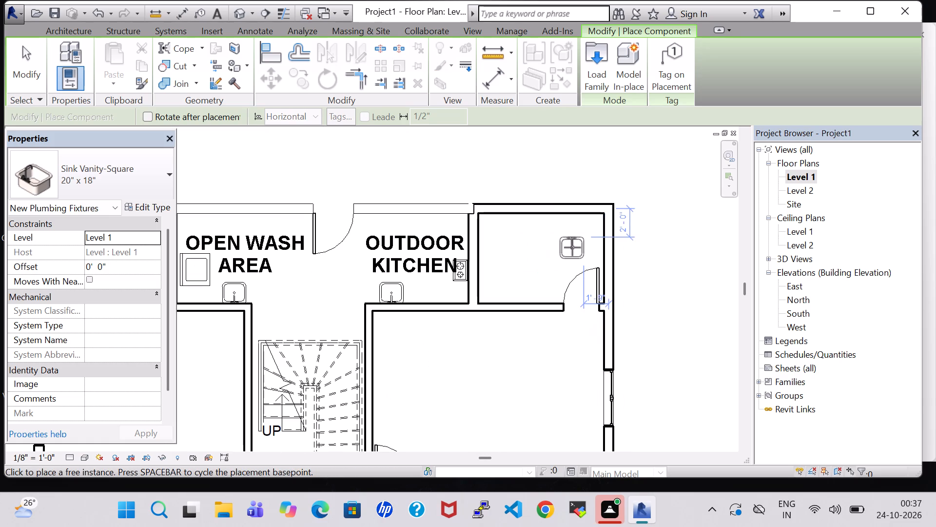
key(space)
key(space)
key(space)
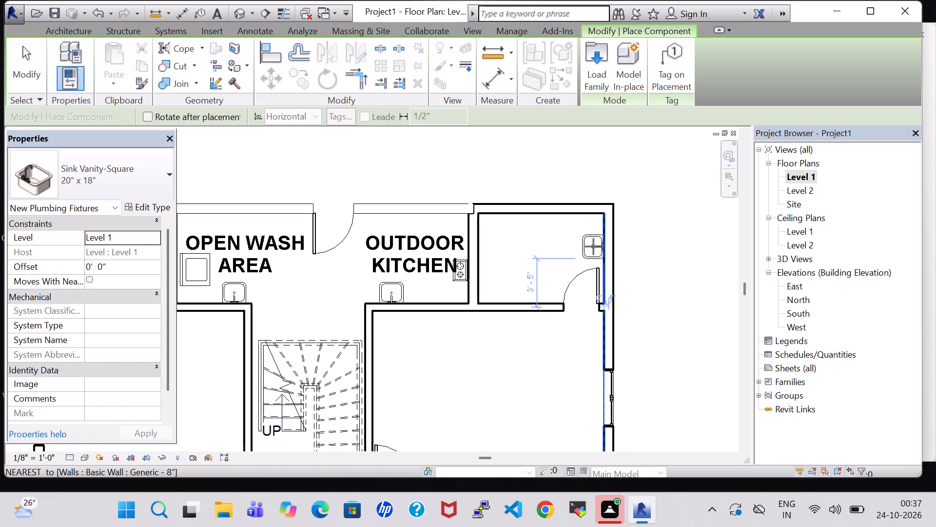
click(593, 246)
key(Escape)
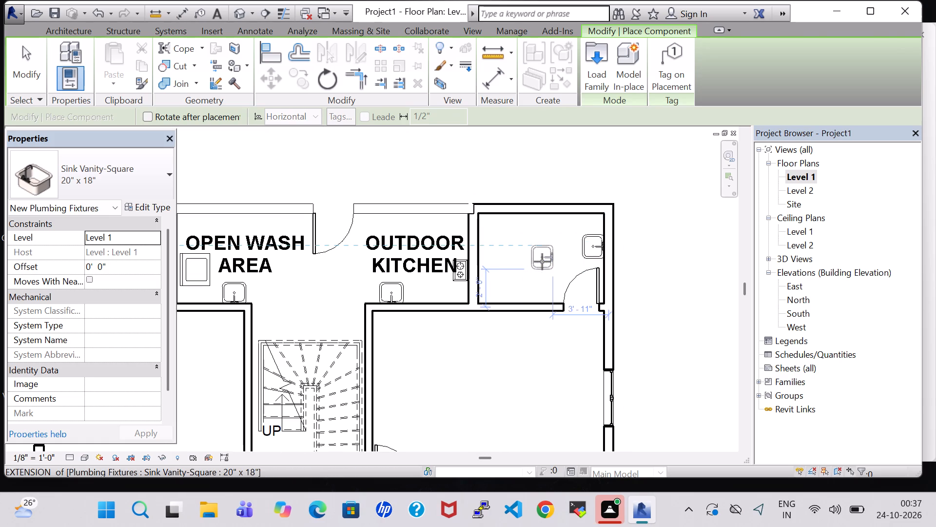
key(Escape)
Place a matching Toilet-Domestic-3D against the northeast room's north wall, about 4'-9" from the east wall.
scroll(542, 262, down, 3)
click(260, 238)
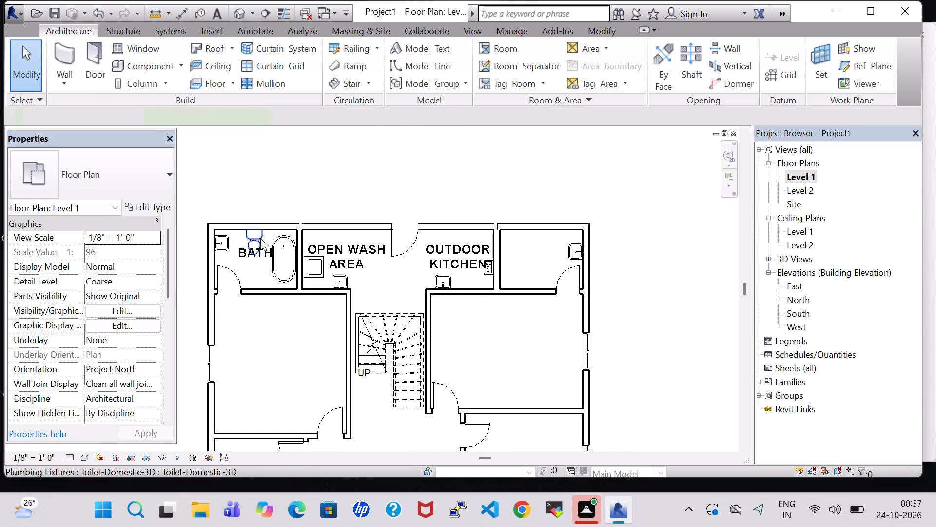
right_click(260, 238)
click(348, 258)
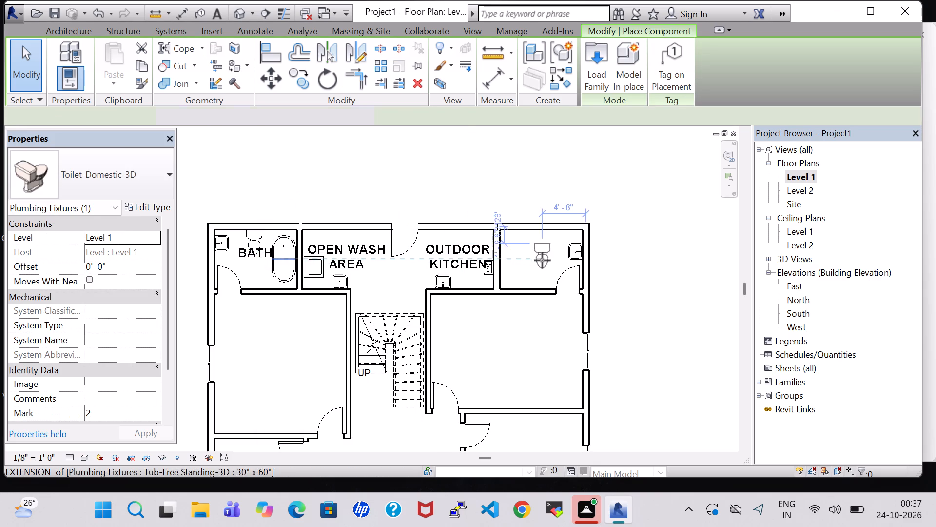
click(542, 247)
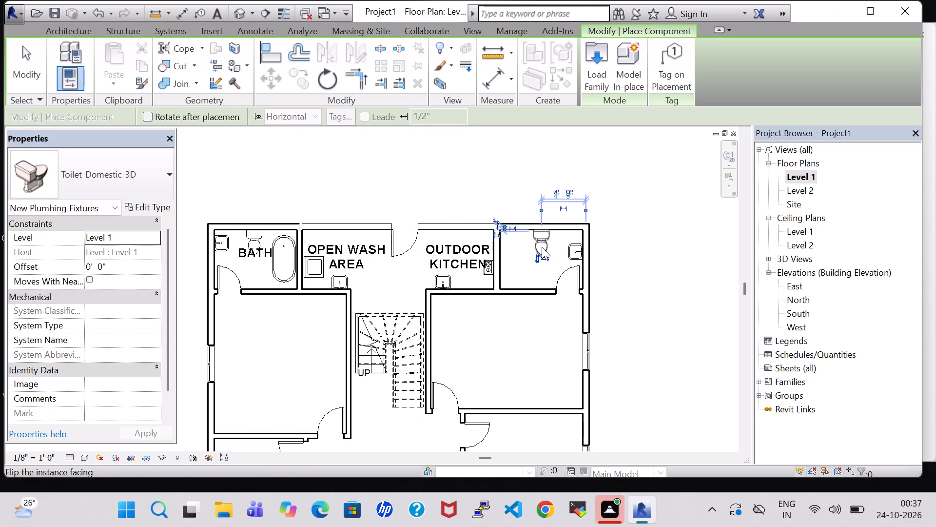
key(Escape)
key(Escape)
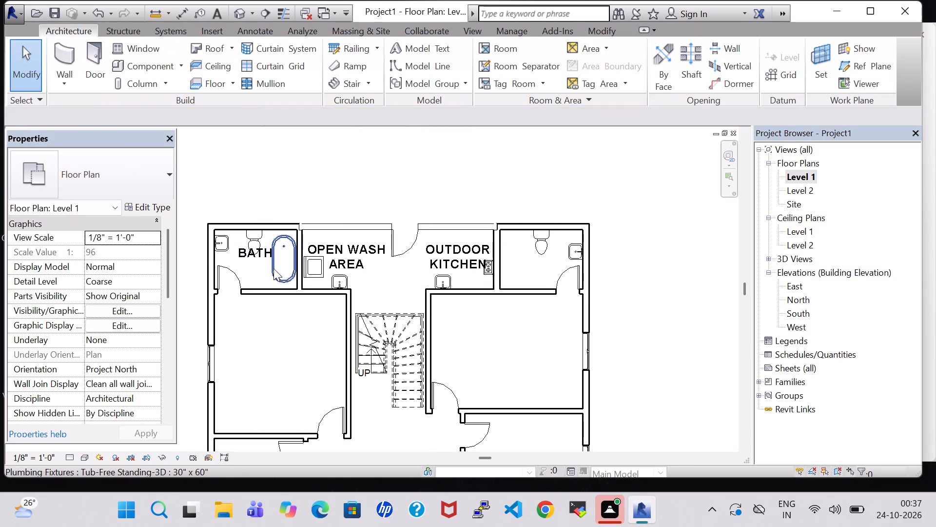
Place a matching 30" x 60" Tub-Free Standing-3D along the northeast room's west wall, about 7'-8" from the east wall.
click(275, 271)
right_click(279, 271)
click(347, 263)
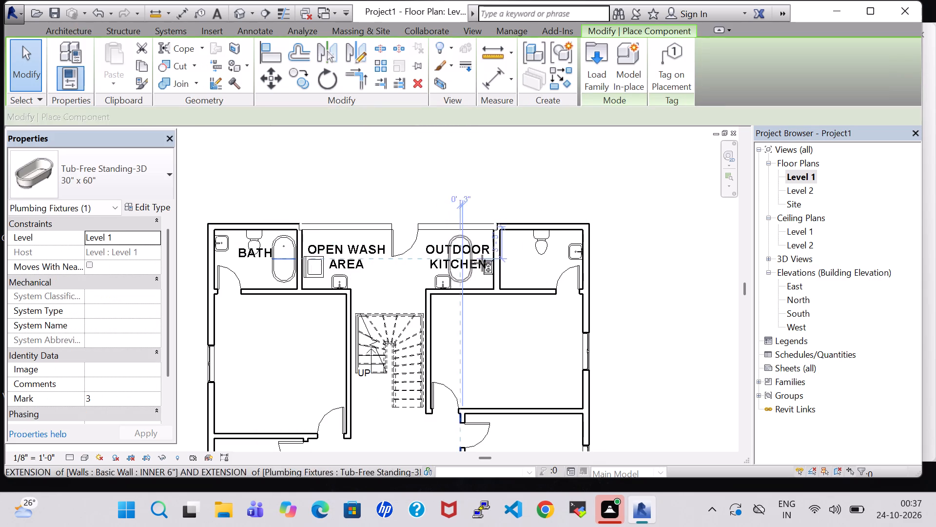
scroll(514, 263, up, 1)
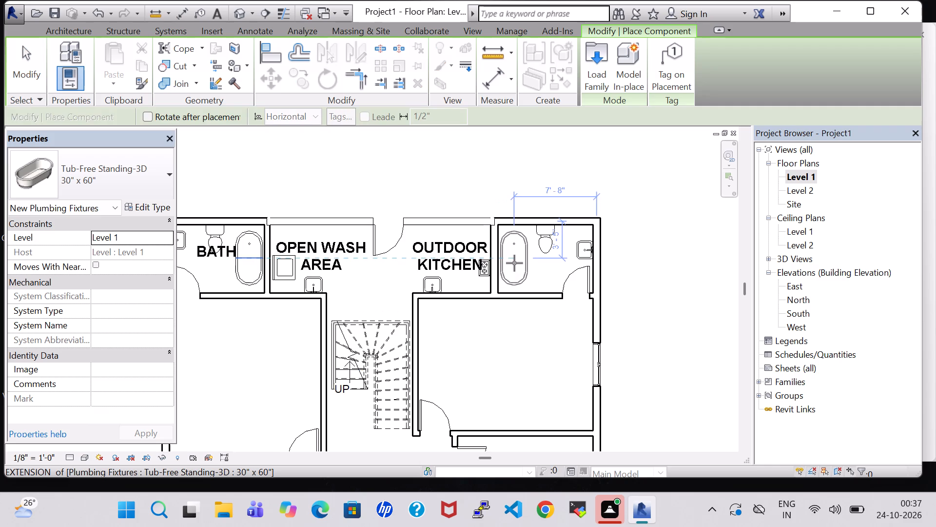
click(514, 263)
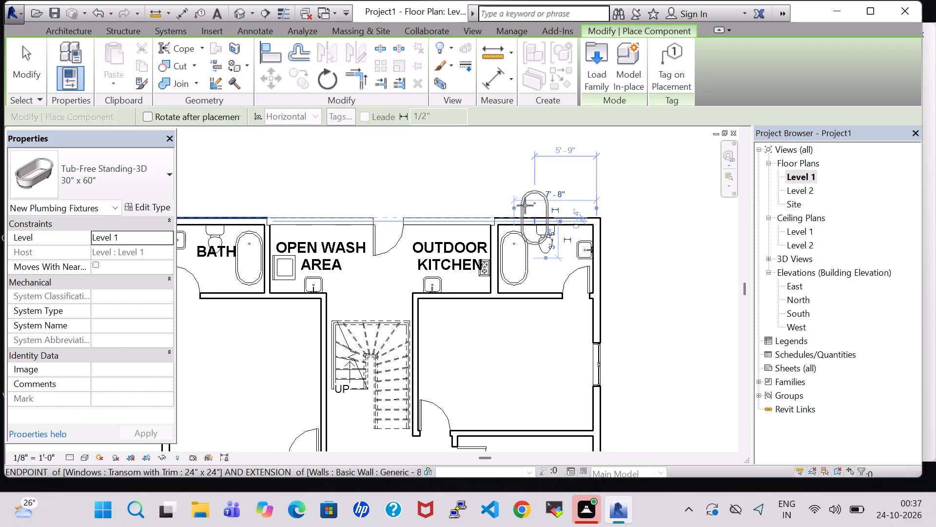
key(Escape)
key(Escape)
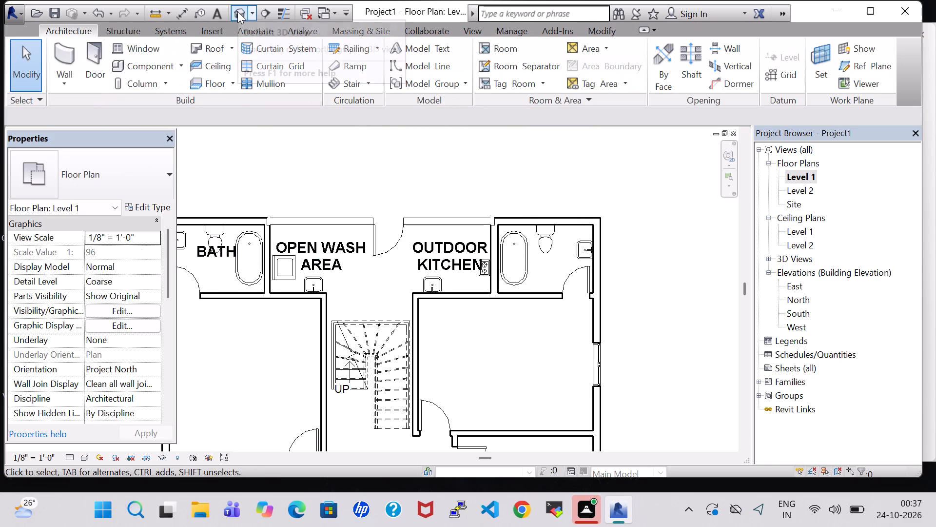
In 3D, place a matching 5"x5" floor drain on Level 1's work plane beside the northeast bathroom's tub, about 5'-10" from the east and 5'-3" from the north wall.
click(237, 11)
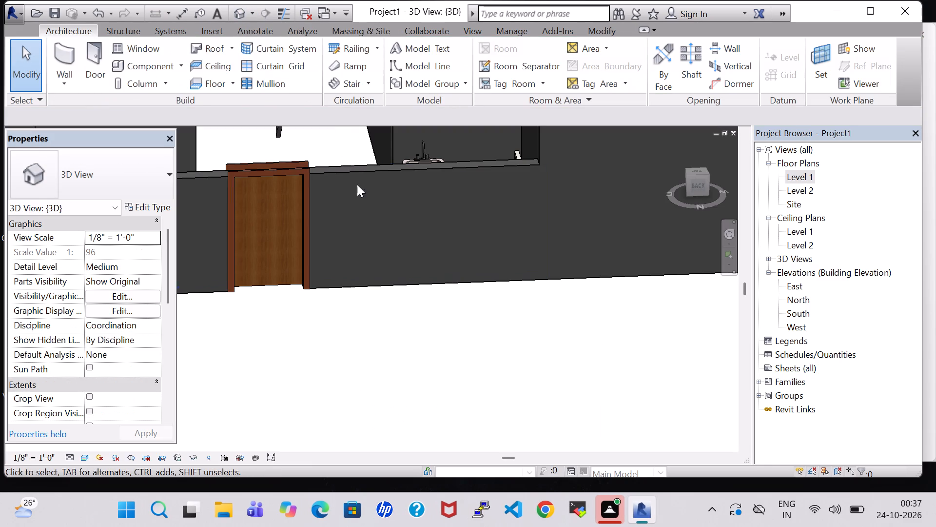
shift+middle_drag(419, 226, 399, 404)
shift+middle_drag(444, 274, 444, 336)
click(625, 223)
right_click(625, 223)
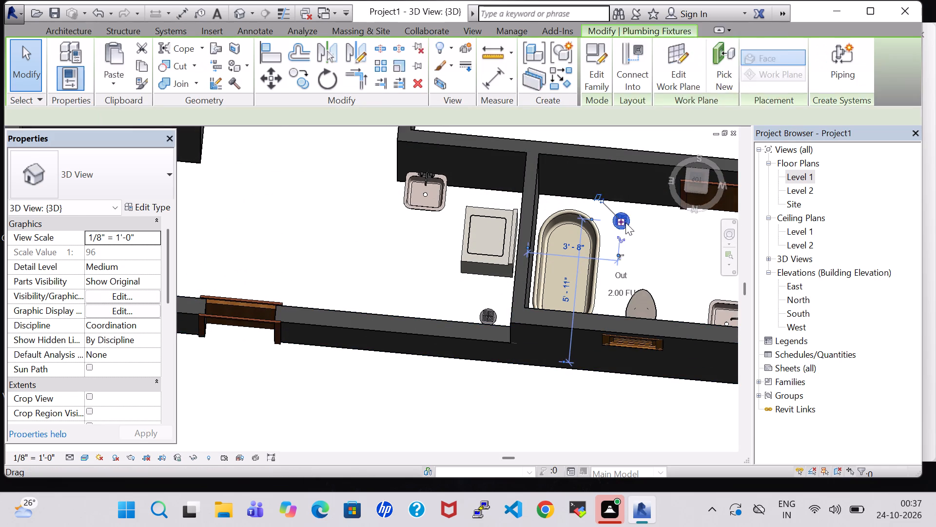
click(681, 263)
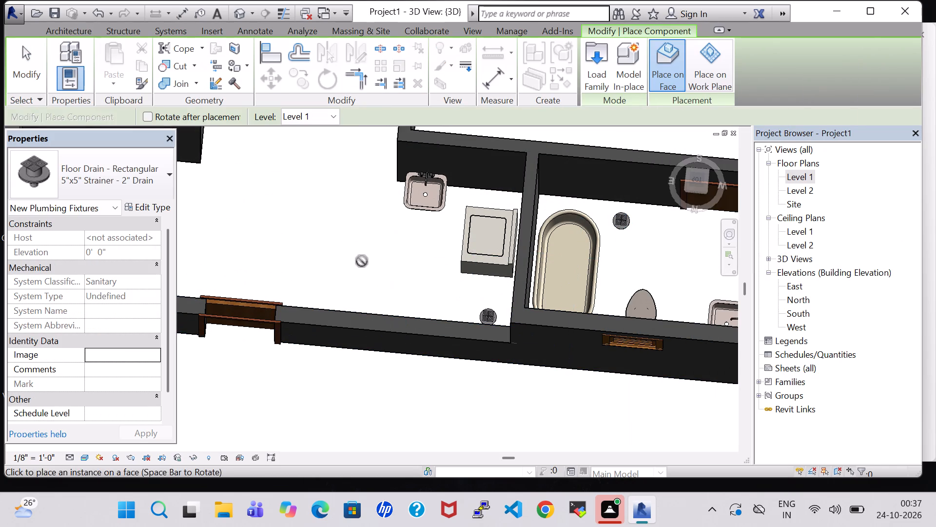
middle_drag(362, 261, 602, 302)
middle_drag(300, 292, 468, 302)
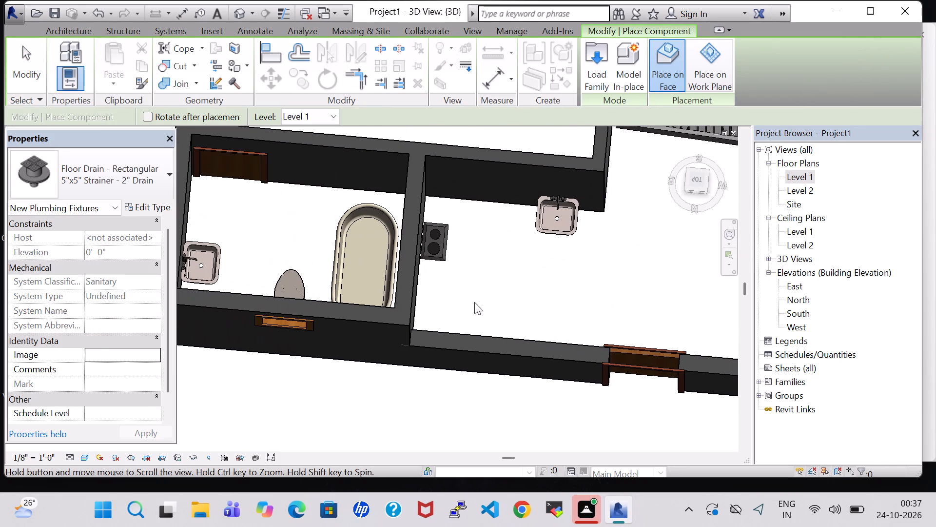
click(723, 71)
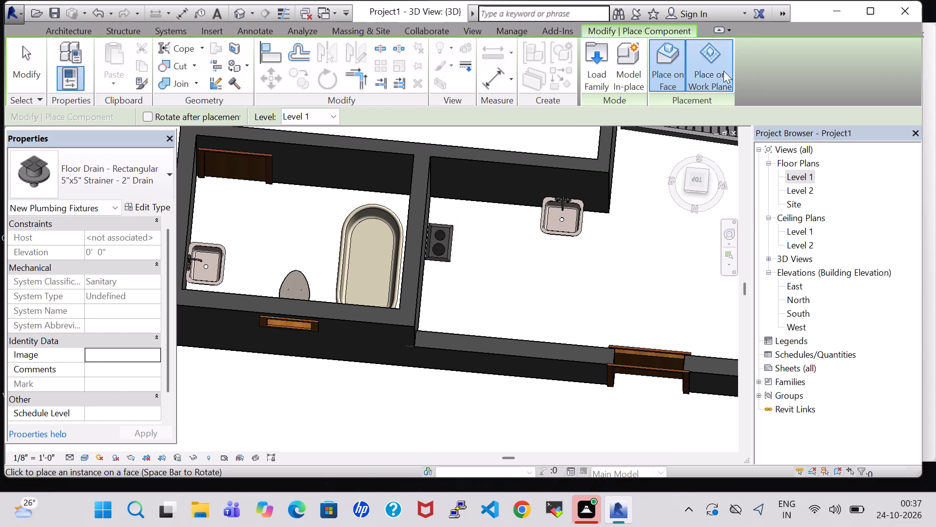
shift+middle_drag(309, 230, 309, 265)
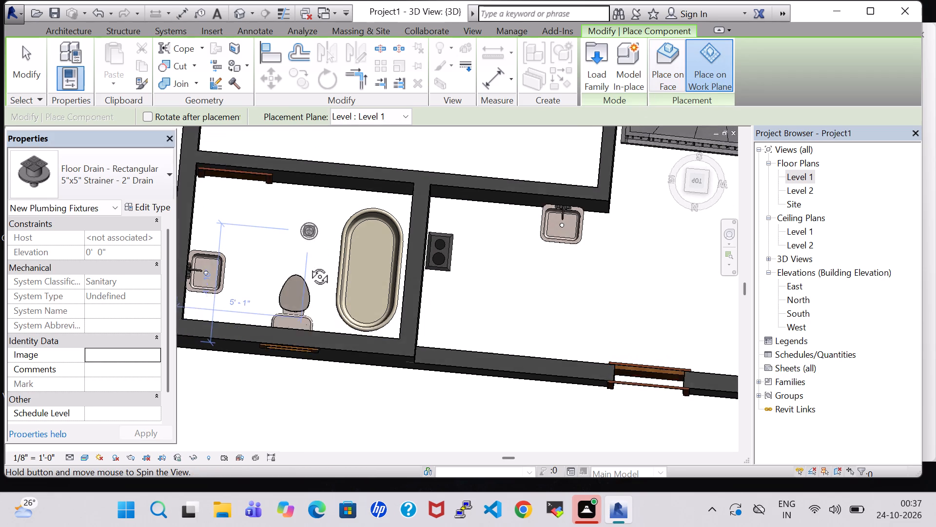
shift+middle_drag(309, 265, 309, 277)
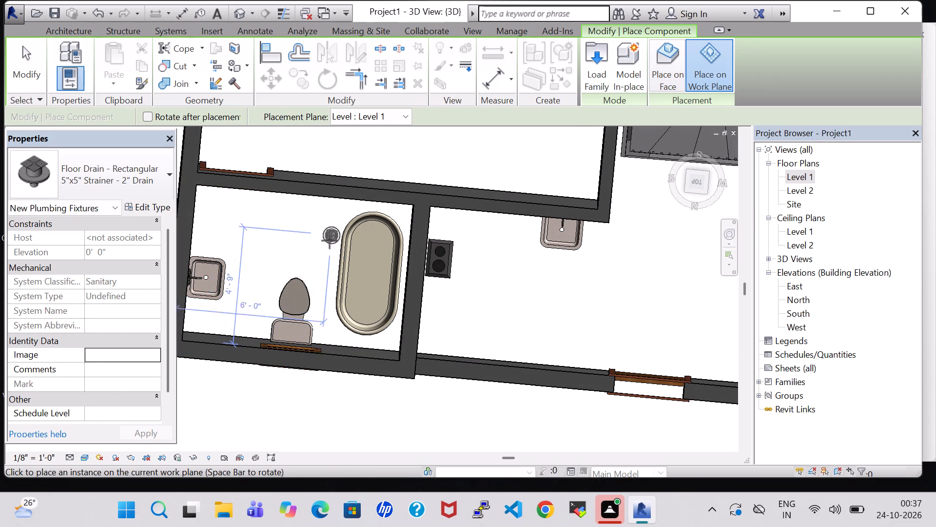
click(328, 223)
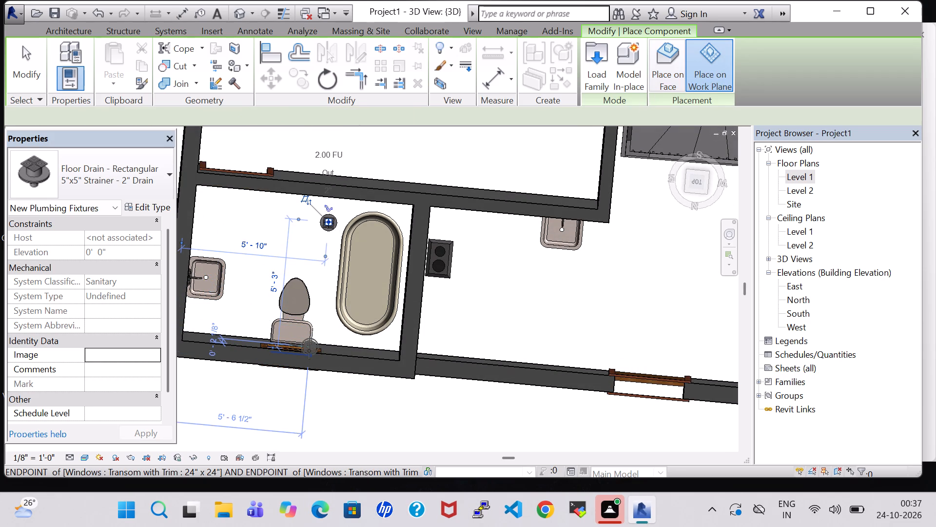
key(Escape)
key(Escape)
In the Level 1 floor plan, place a tagged room in the northeast bathroom.
double_click(797, 177)
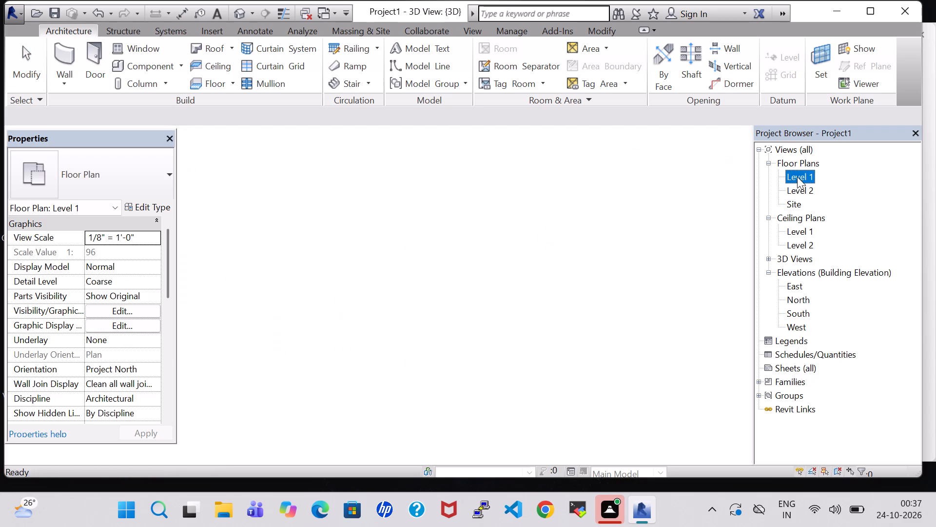
scroll(529, 250, down, 4)
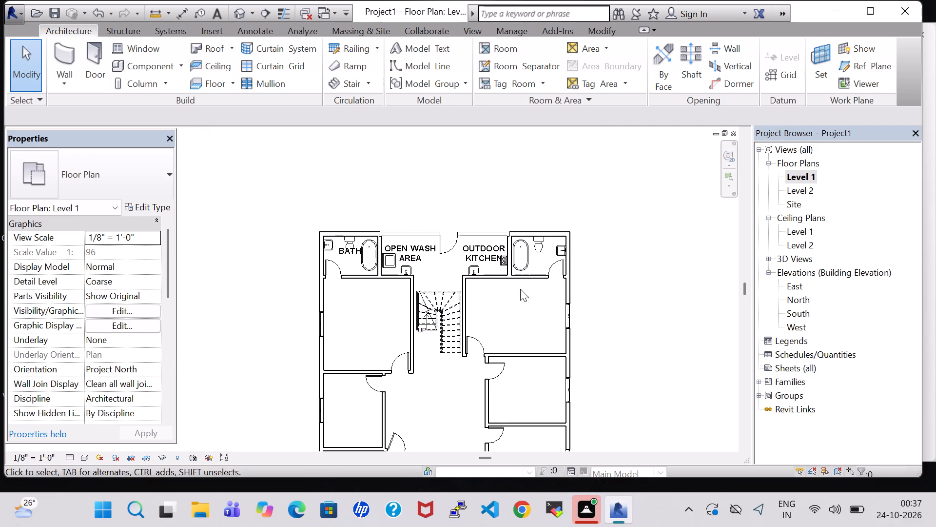
click(501, 45)
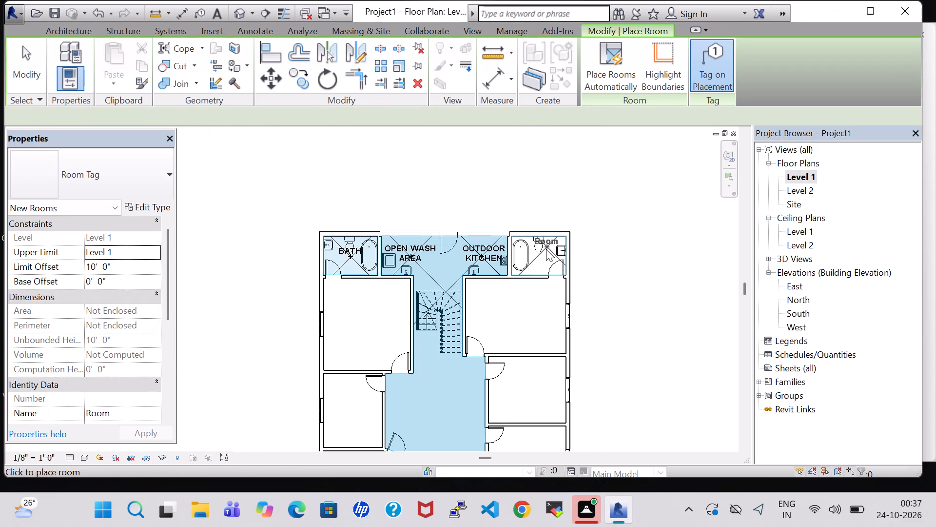
click(538, 259)
key(Escape)
key(Escape)
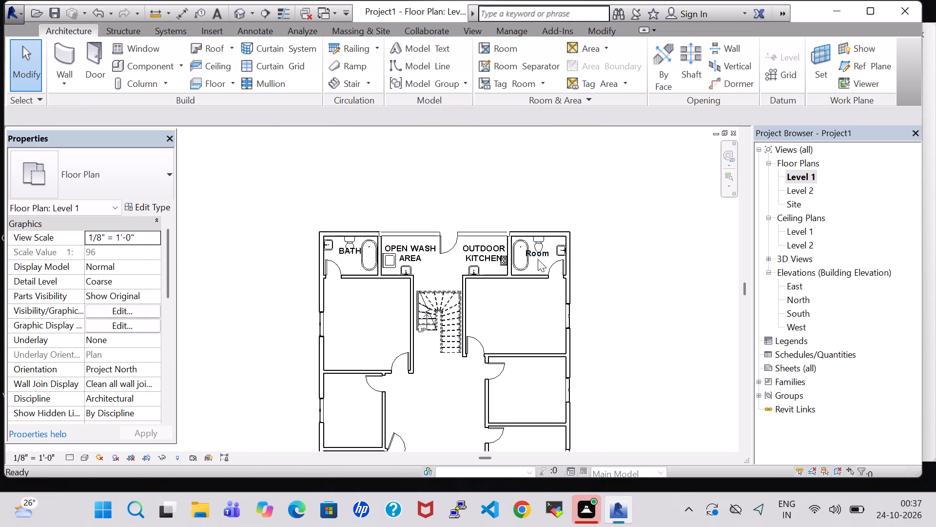
Rename the northeast bathroom's room as BATH.
double_click(538, 252)
key(BackSpace)
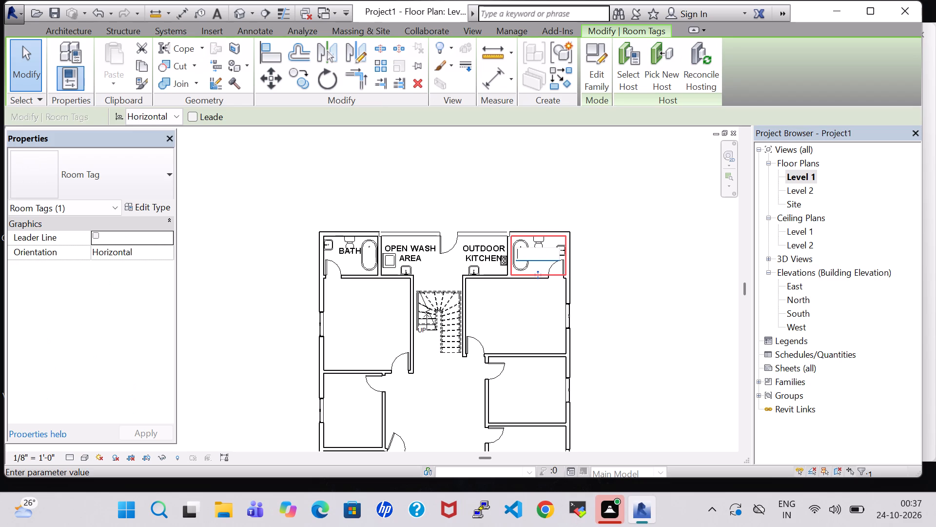
text(BA)
text(TH)
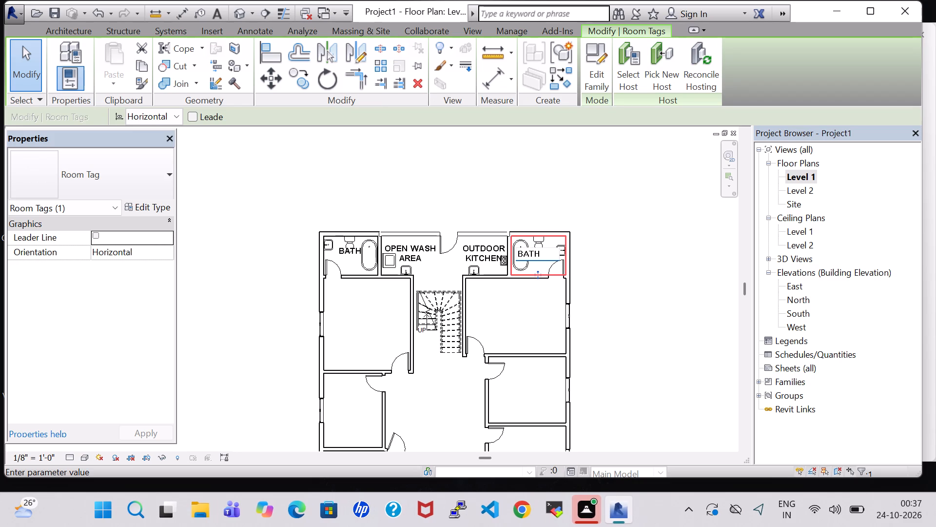
key(Return)
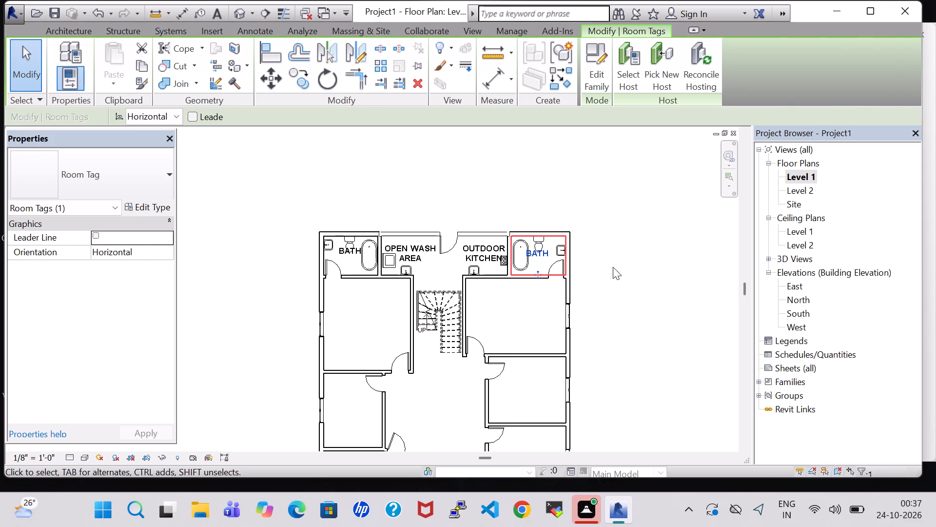
click(620, 268)
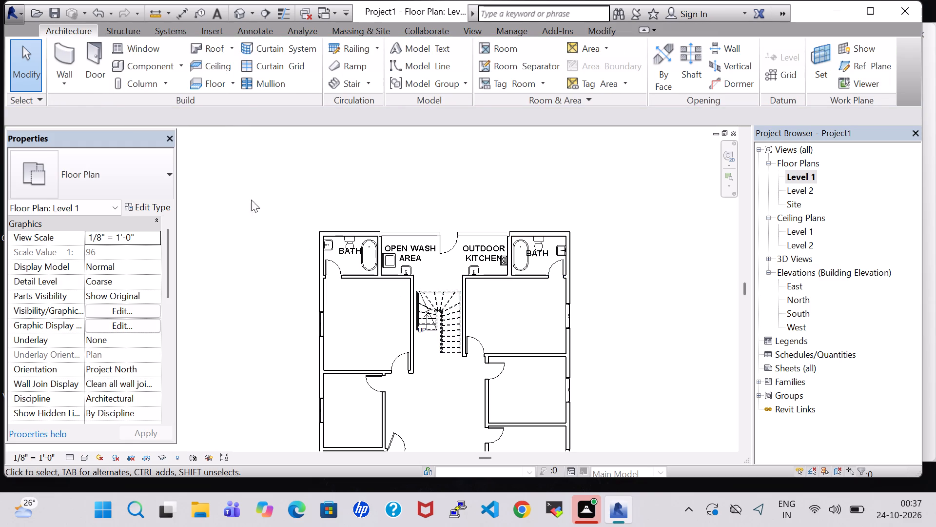
Load the Bed-Box family from the Beds folder of the US Imperial library for placement.
click(145, 65)
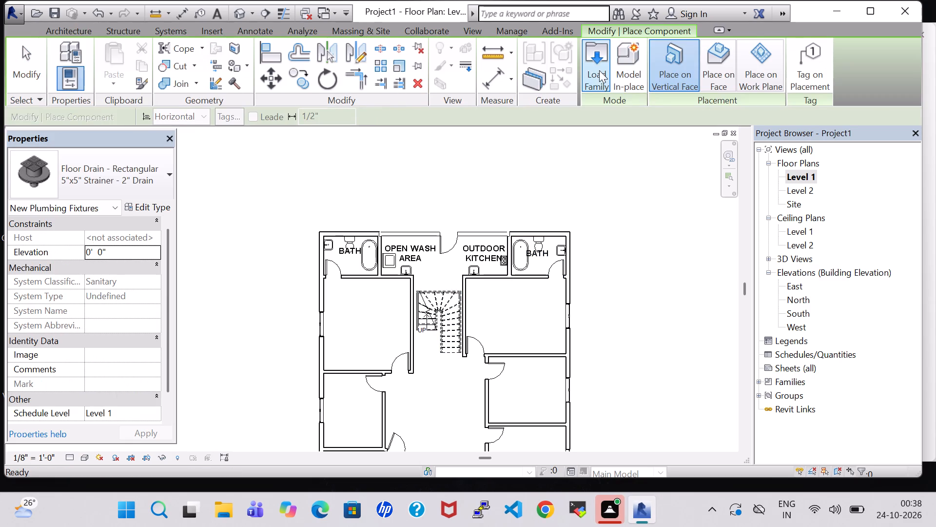
click(599, 70)
click(562, 351)
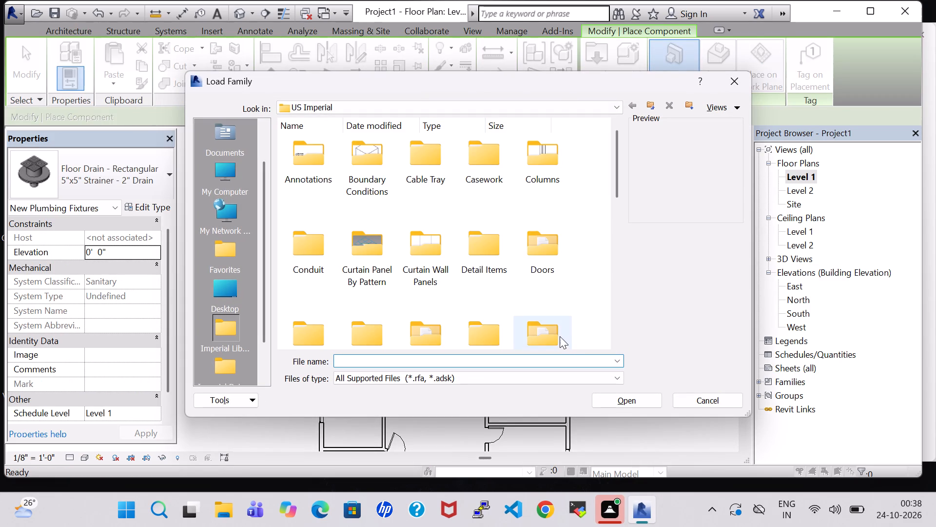
double_click(558, 336)
double_click(314, 168)
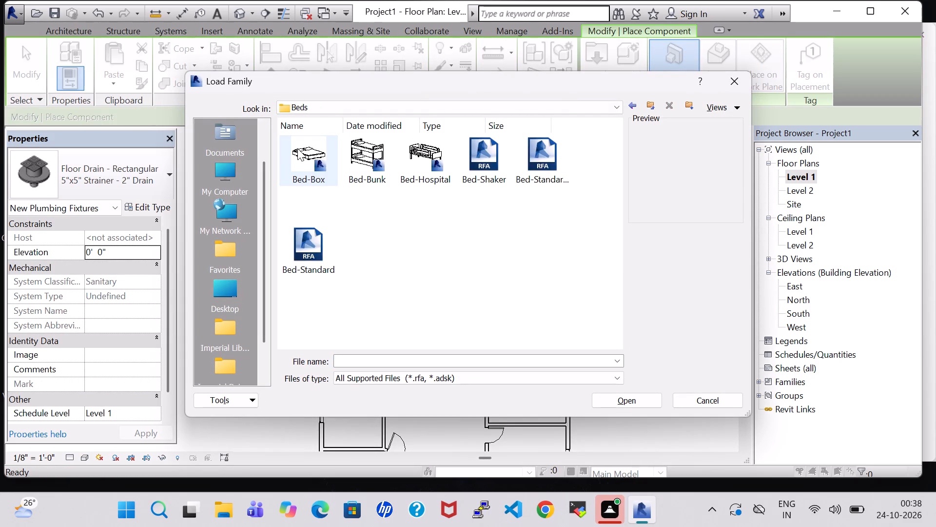
click(297, 148)
click(625, 405)
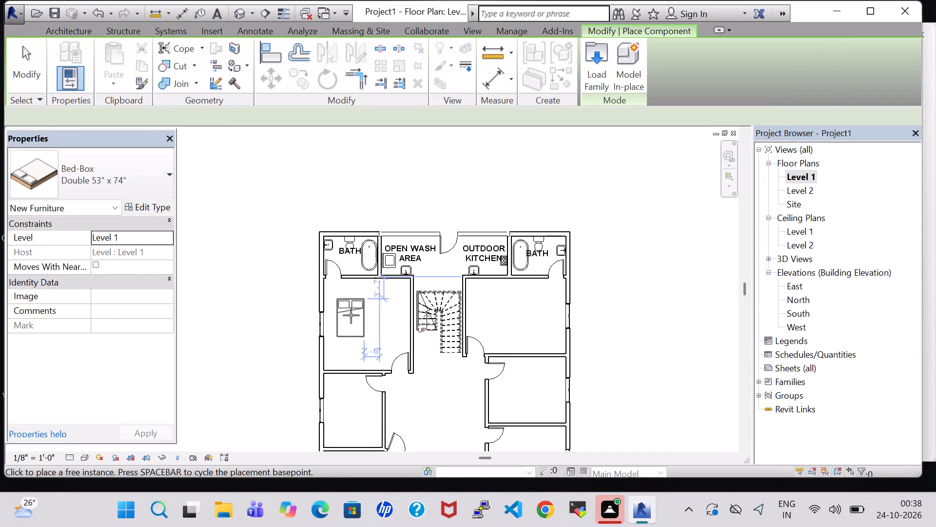
Place the Double 53" x 74" Bed-Box in the northwest bedroom, headboard toward the west window, about 1'-2" from that wall and 5'-8" from the north wall.
key(space)
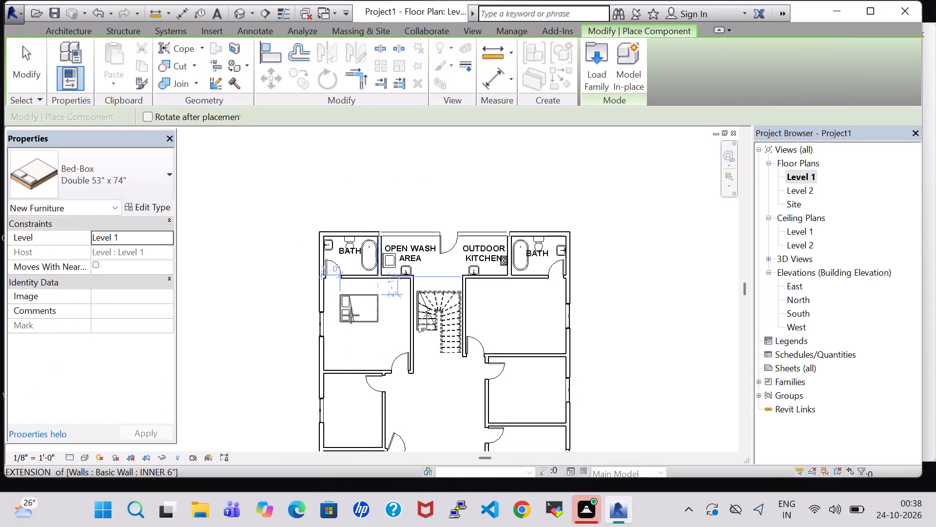
scroll(351, 315, up, 4)
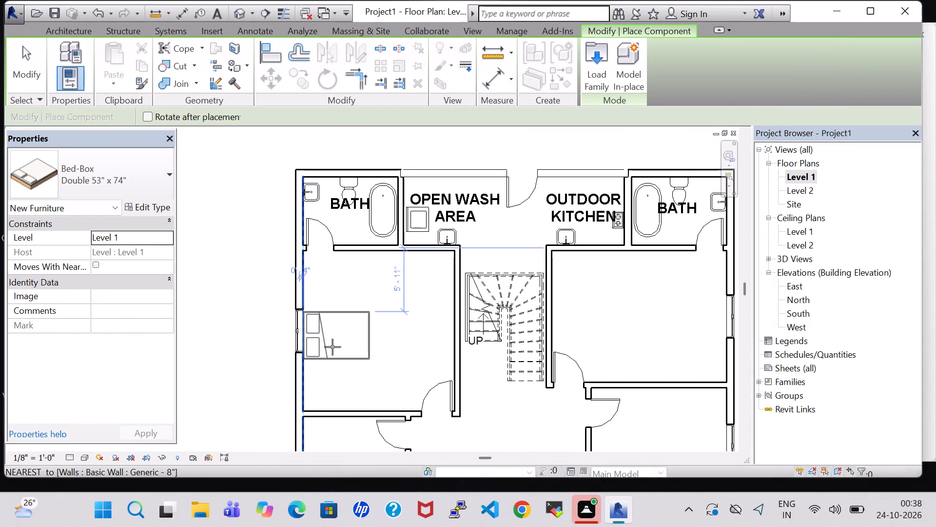
click(337, 345)
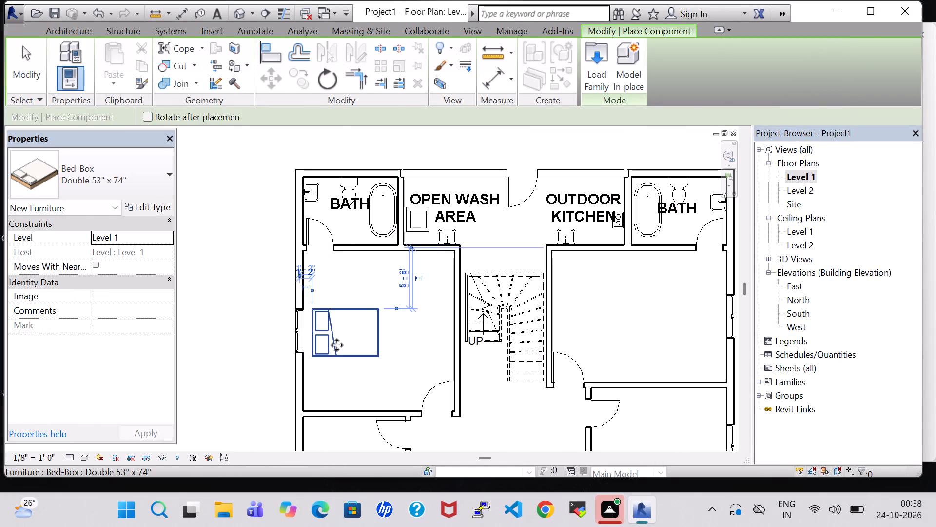
key(Escape)
key(Escape)
Change the northwest bedroom's bed to the Queen 60" x 79" type.
click(338, 312)
click(130, 180)
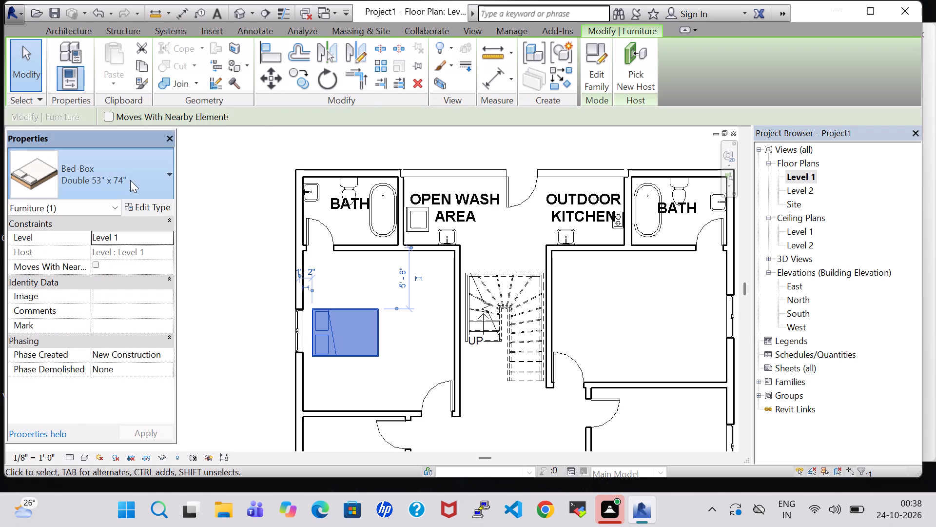
click(102, 266)
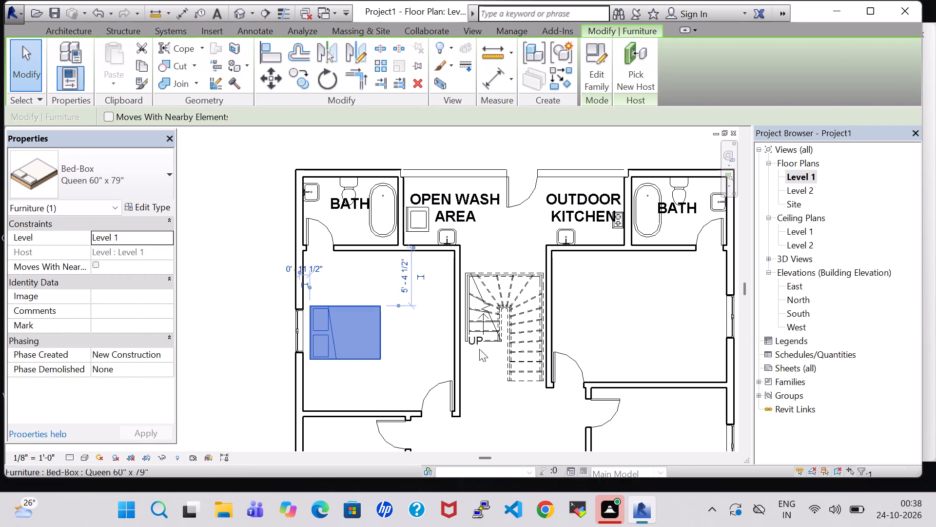
click(583, 303)
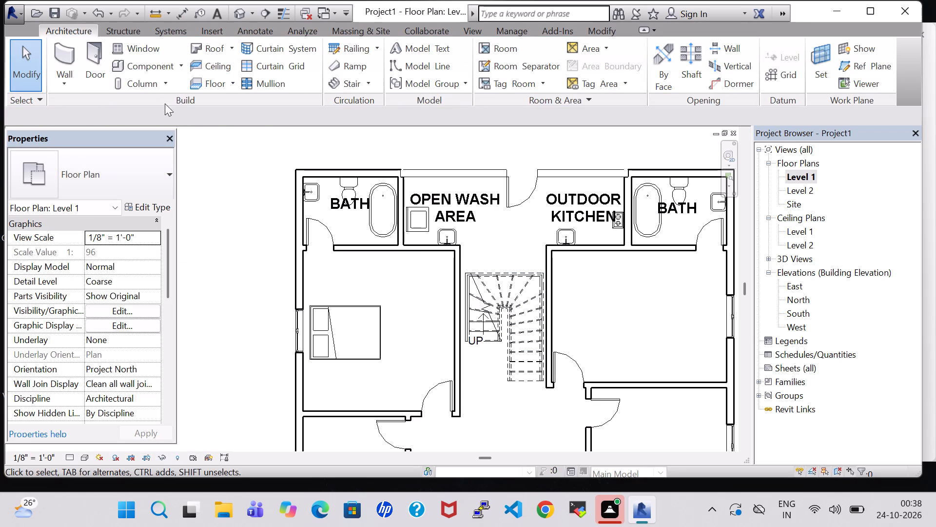
Load Table-End from the Furniture Tables folder and place the 24" x 24" type beside the bed's north side, about 2'-9" from the north wall.
click(153, 64)
click(585, 73)
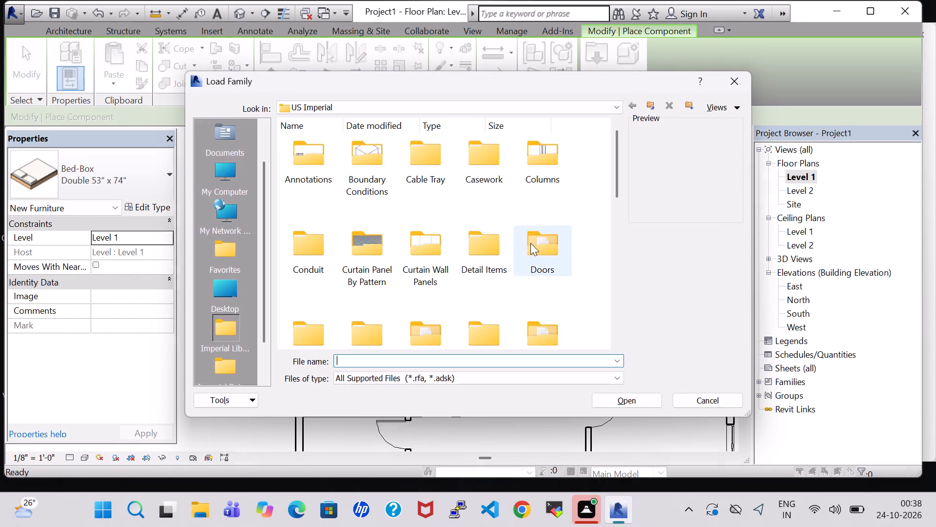
scroll(541, 319, down, 1)
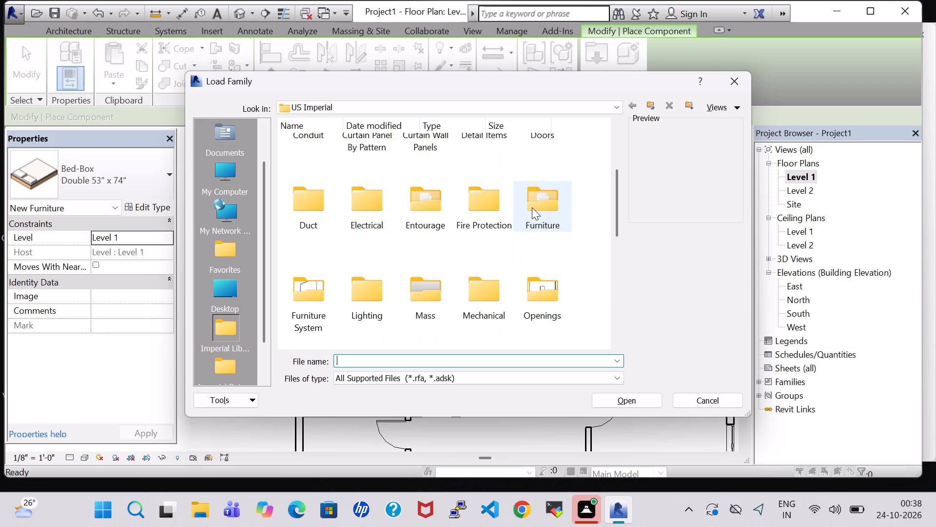
double_click(532, 207)
double_click(475, 177)
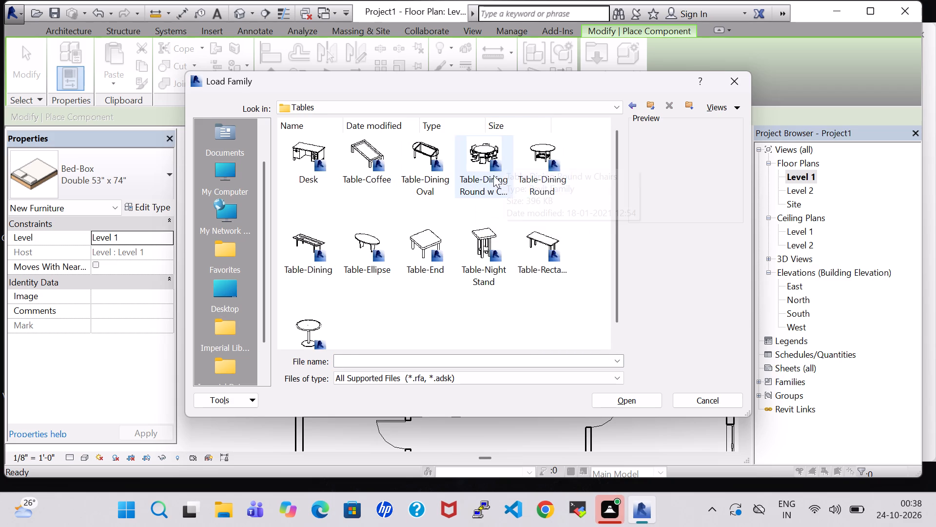
click(431, 227)
click(629, 396)
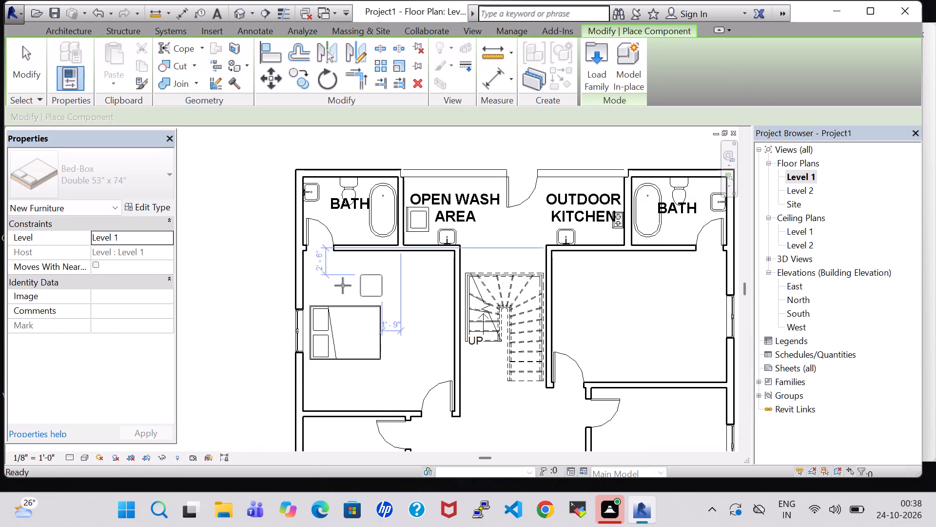
scroll(321, 290, up, 2)
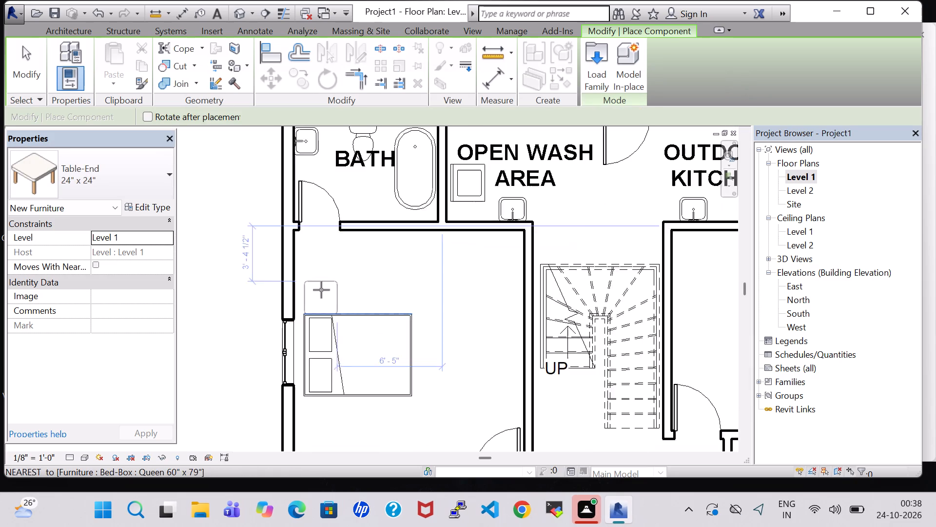
scroll(321, 290, up, 3)
click(315, 287)
scroll(315, 287, down, 4)
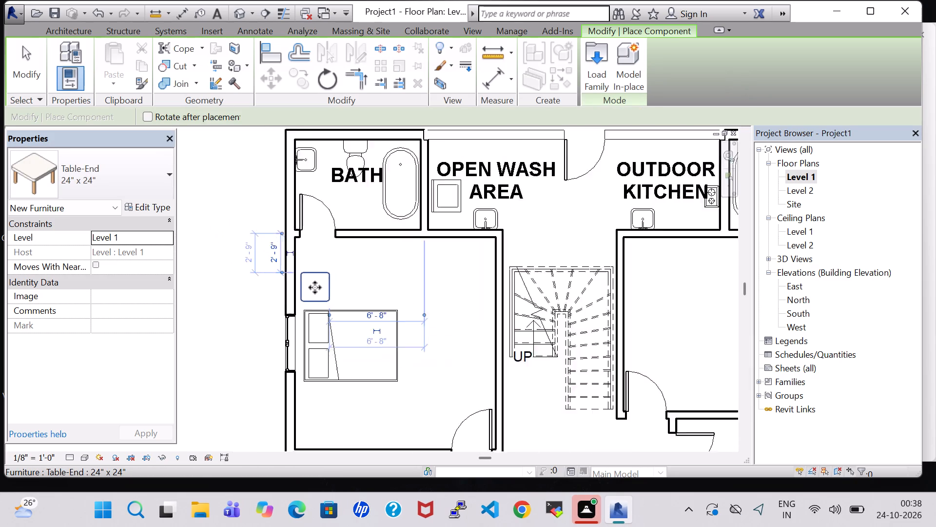
scroll(315, 287, down, 2)
key(Escape)
key(Escape)
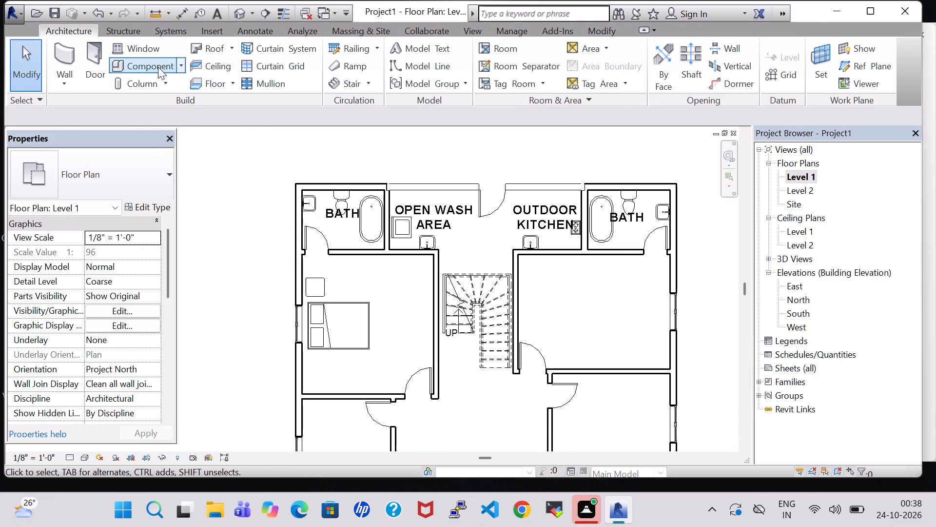
Load Table-Coffee from the Furniture Tables folder and place the 24" x 24" x 24" type beside the bed's south side near the west wall.
click(155, 66)
click(593, 82)
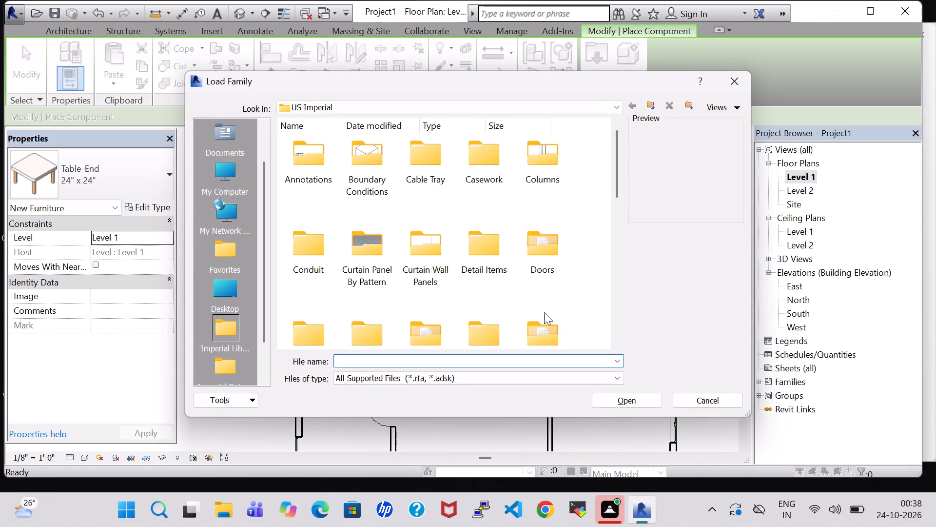
double_click(544, 327)
double_click(481, 167)
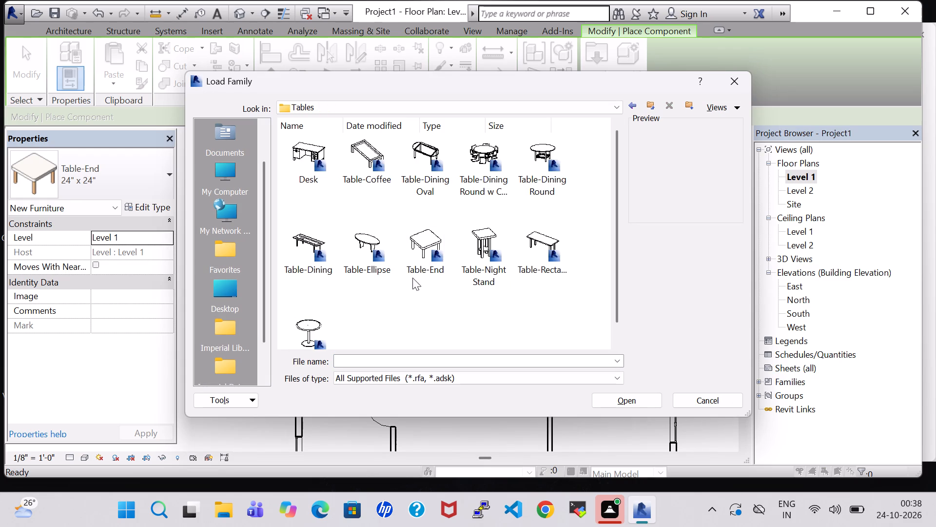
click(380, 141)
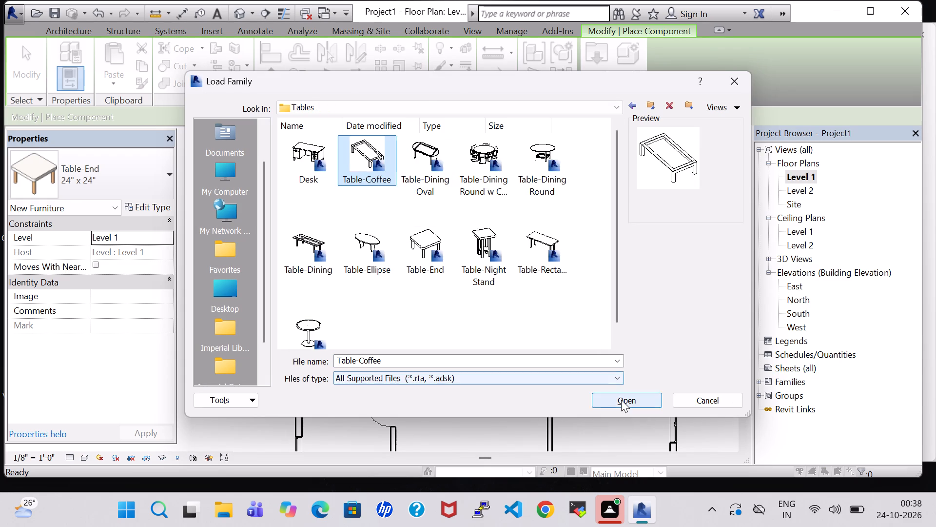
click(621, 400)
scroll(325, 363, up, 4)
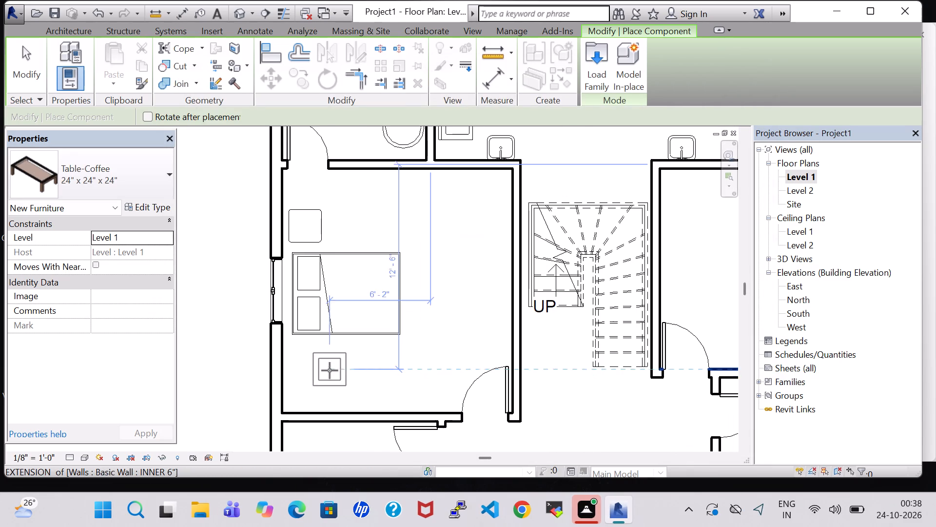
click(310, 358)
key(Escape)
key(Escape)
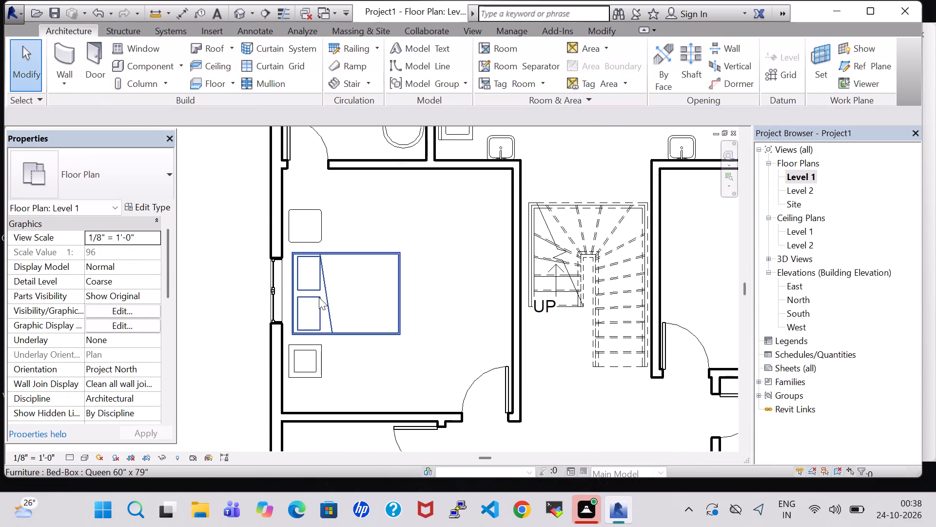
Nudge the northwest bedroom's bed about 4" west, to about 7 1/2" from the west wall.
click(319, 297)
key(Left)
key(Left)
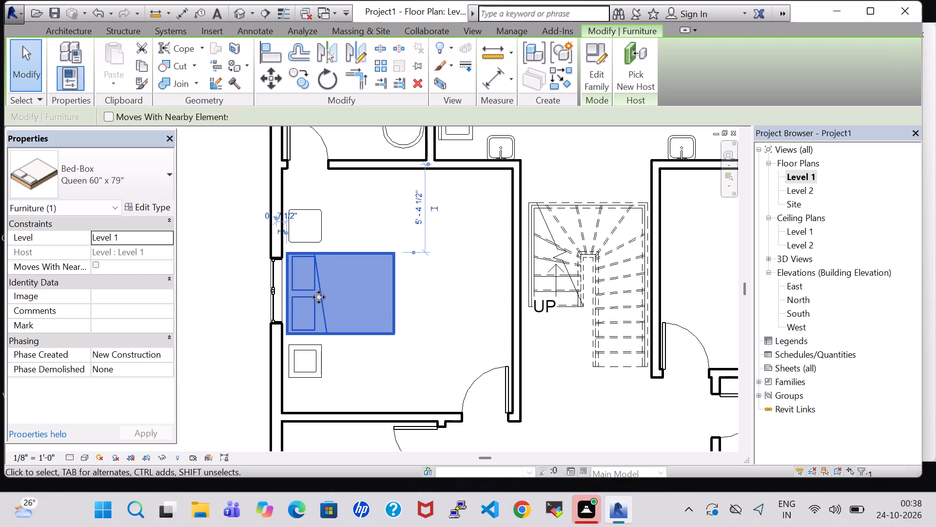
Nudge the coffee table south of the bed about 4" north and 2" west.
click(301, 355)
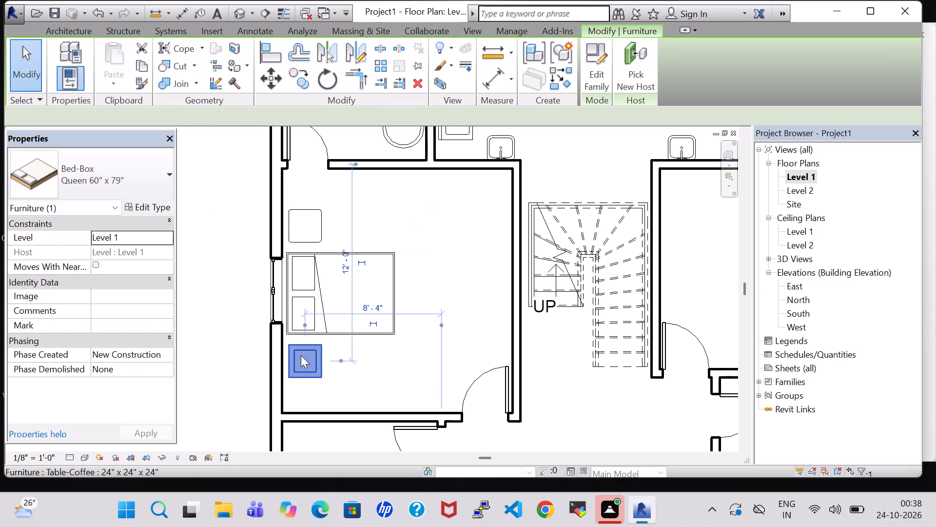
key(Up)
key(Up)
key(Left)
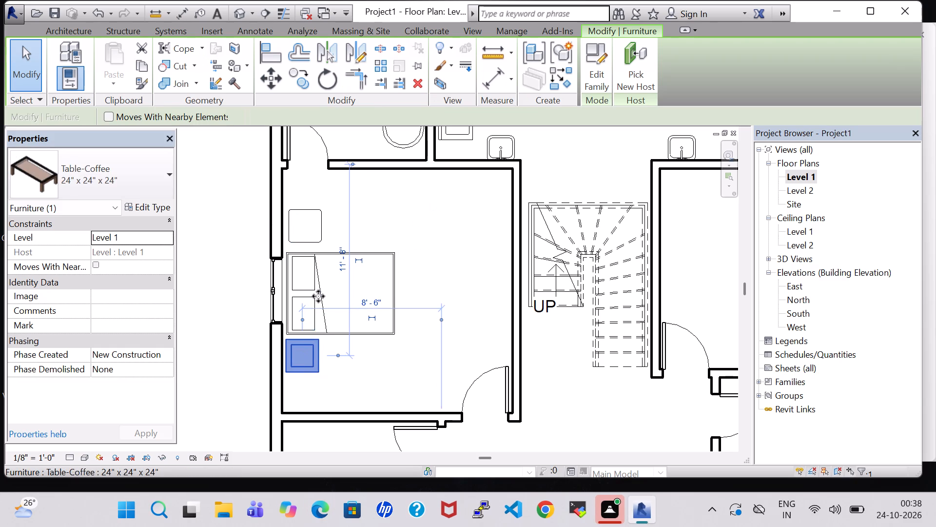
Nudge the end table north of the bed slightly west and south, to about 2'-11" from the north wall.
click(312, 237)
key(Left)
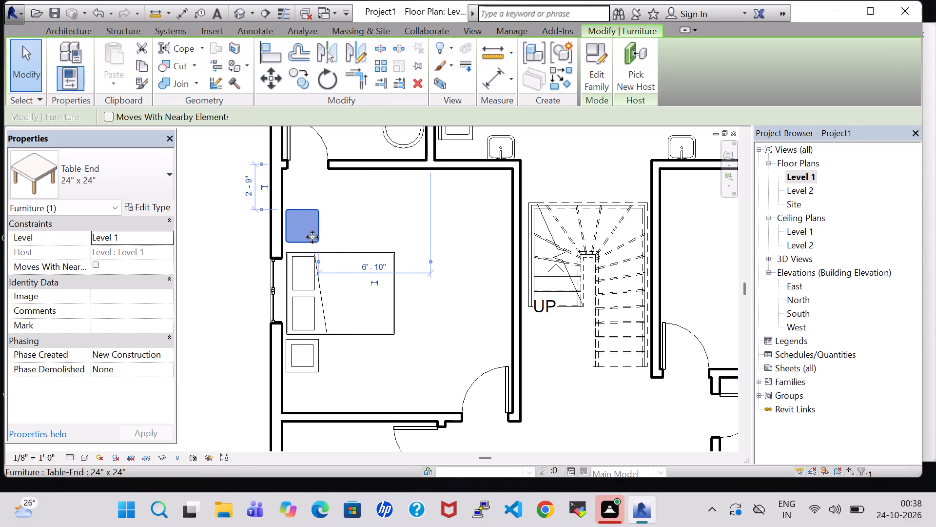
key(Down)
key(Right)
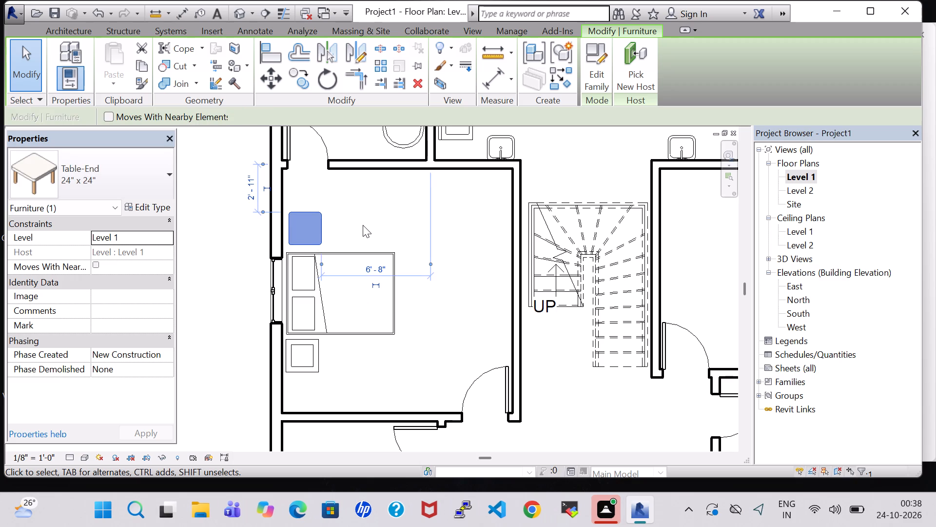
key(Left)
click(363, 225)
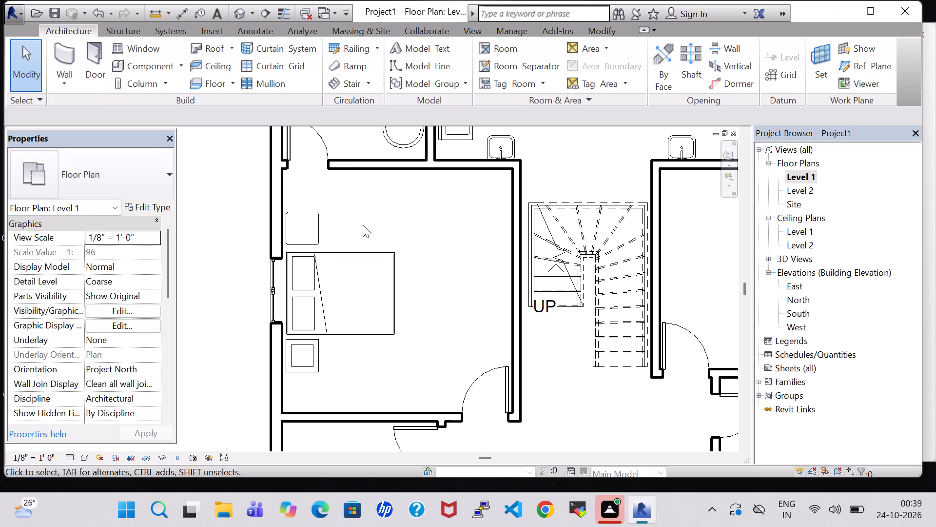
Load TV - Flat Screen from the Furniture folder and place the 32" type against the northwest bedroom's east wall, facing the bed.
click(149, 72)
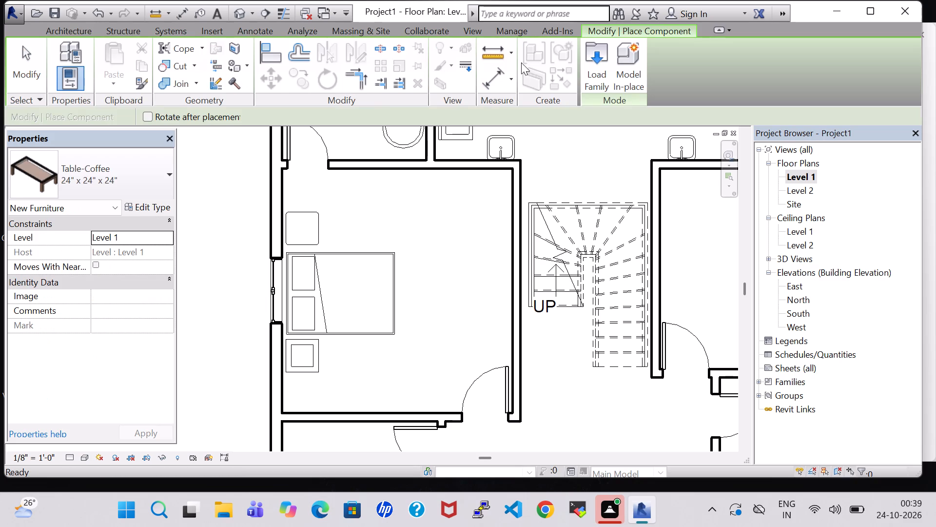
click(592, 61)
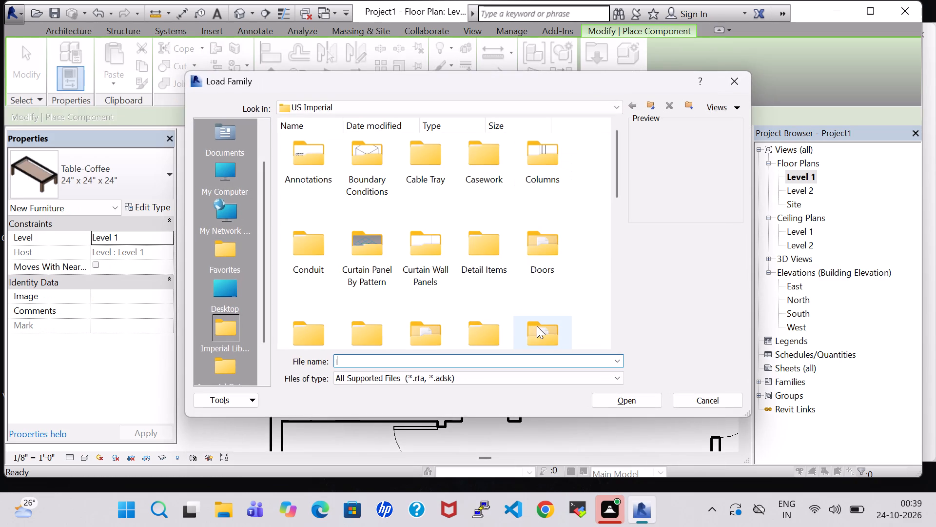
double_click(540, 322)
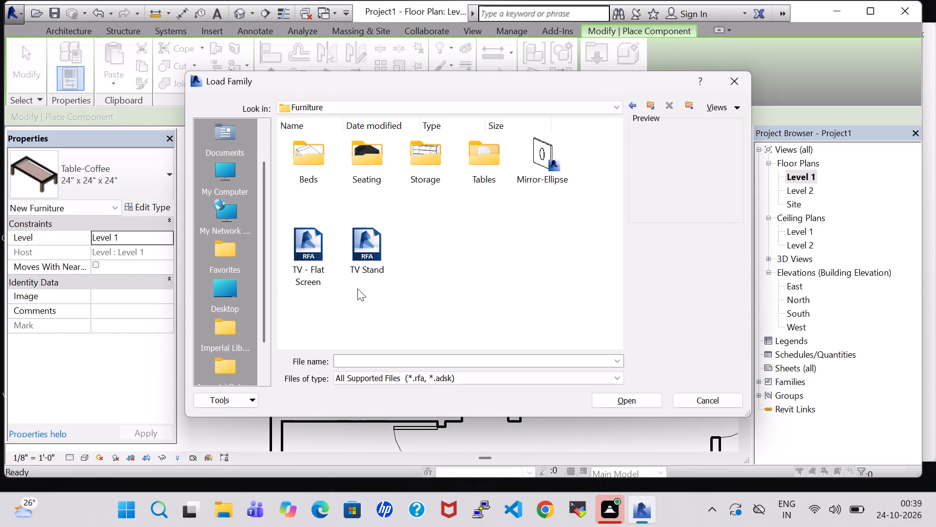
click(309, 260)
click(605, 397)
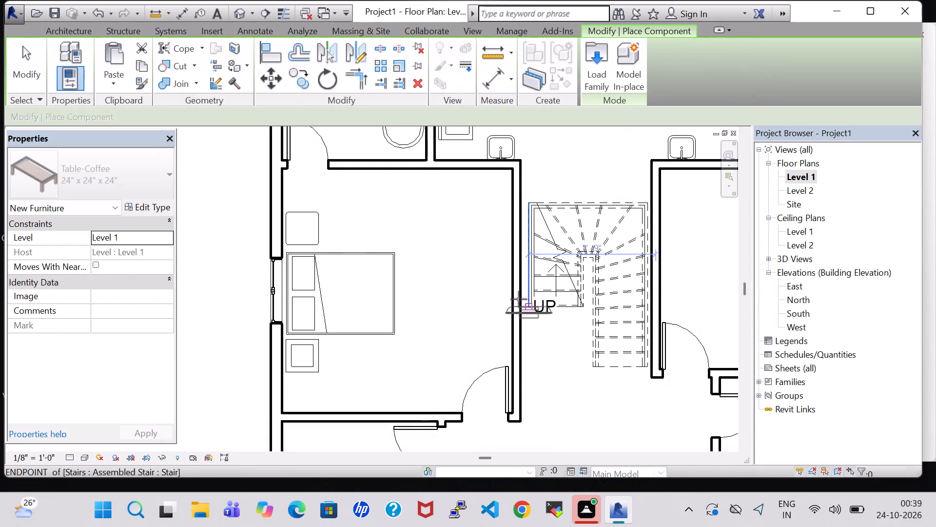
key(space)
key(space)
key(space)
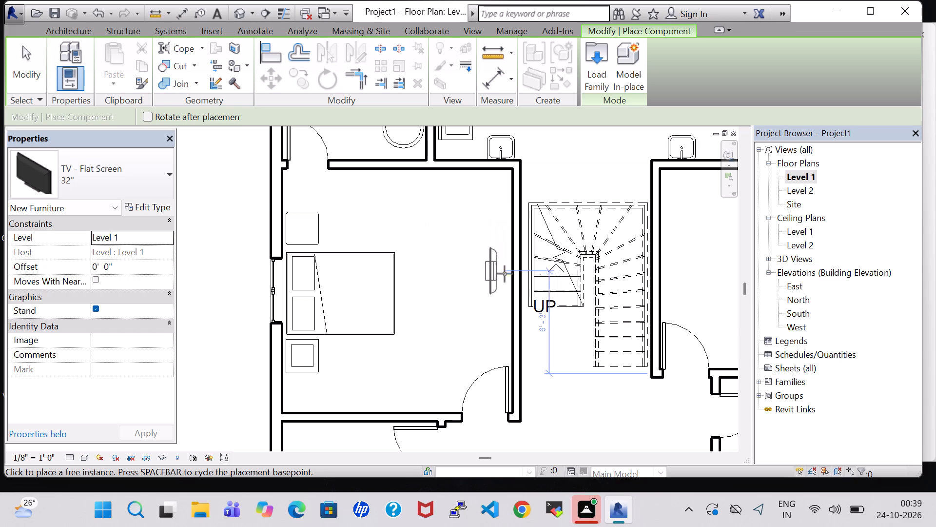
click(509, 275)
key(Escape)
key(Escape)
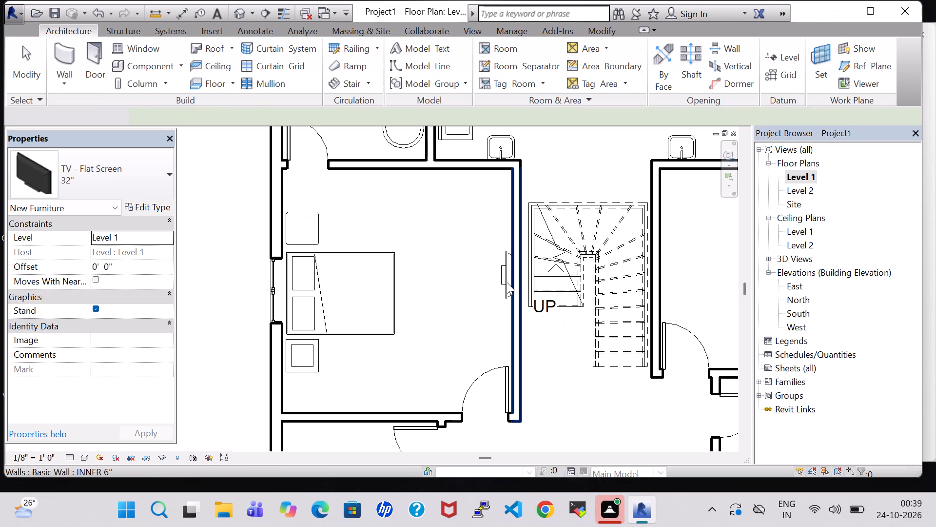
Set the flat-screen TV's offset to 3' 0".
click(501, 282)
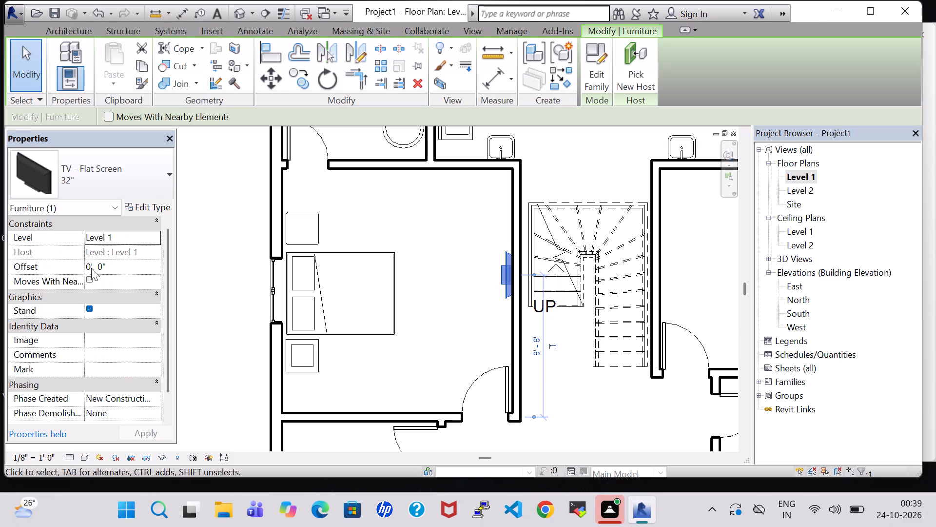
click(91, 267)
key(BackSpace)
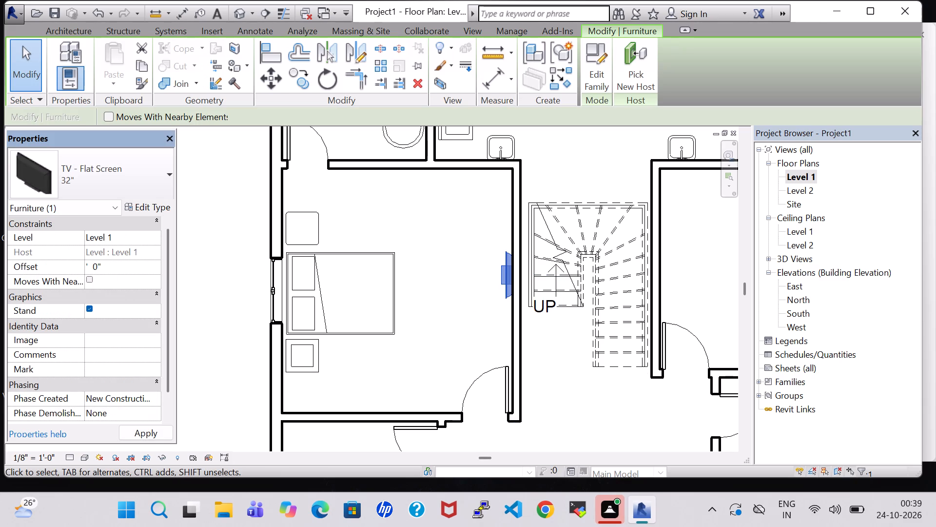
key(3)
click(149, 432)
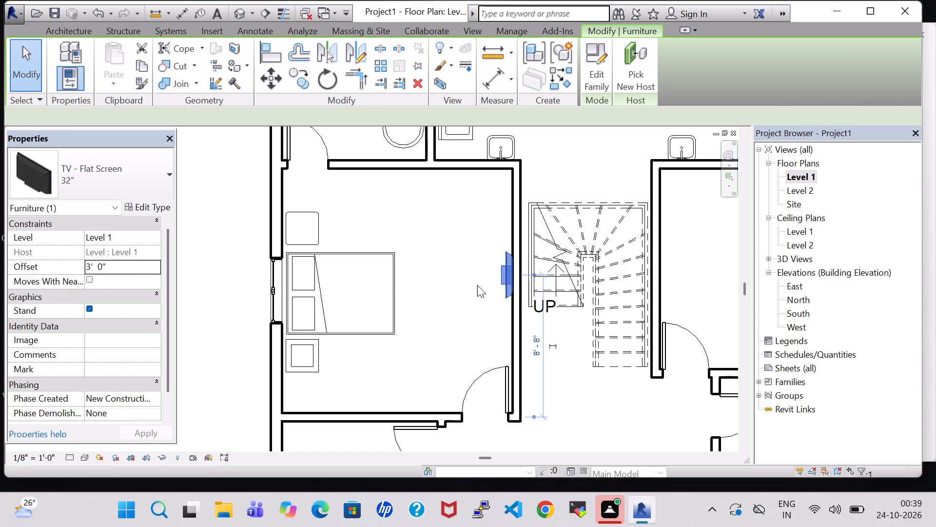
click(441, 284)
Load the Dresser family from the Furniture Storage folder and place the 48" x 72" x 24" type near the northwest bedroom's south wall.
scroll(441, 284, down, 3)
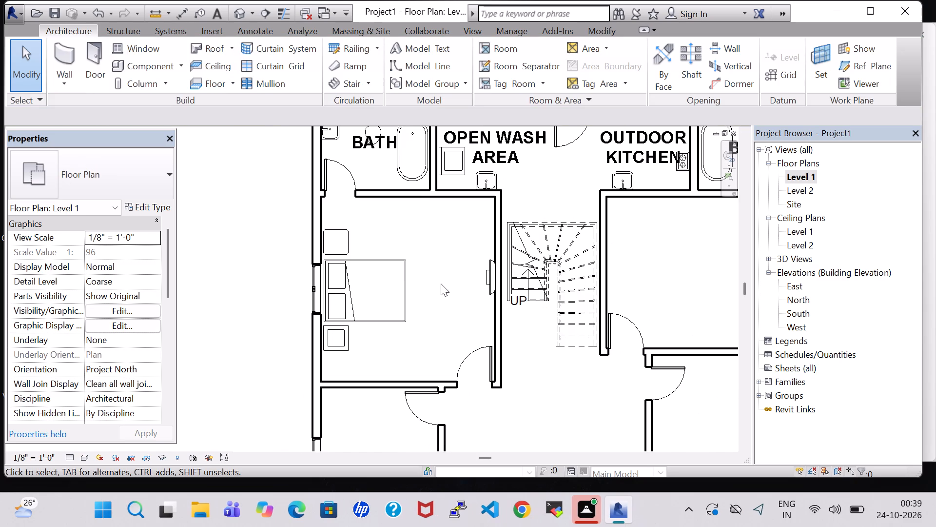
click(135, 60)
click(596, 71)
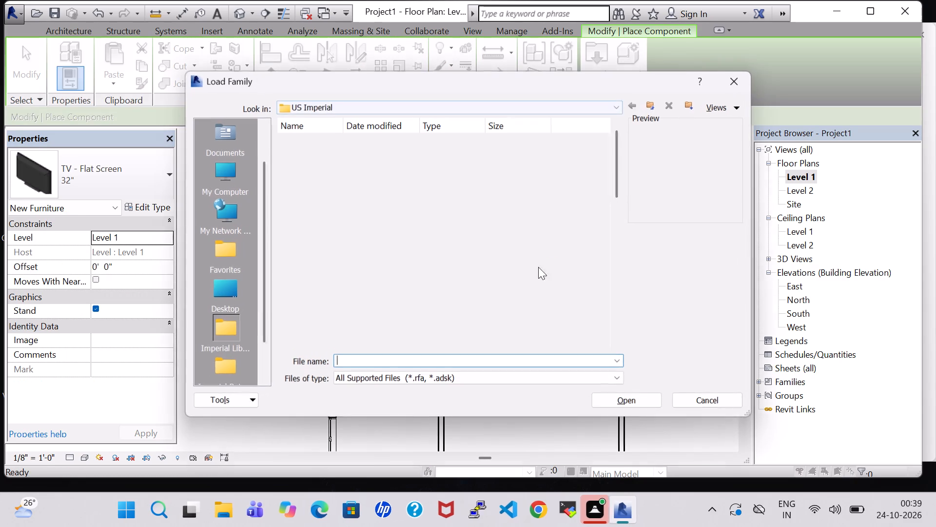
double_click(540, 324)
double_click(423, 163)
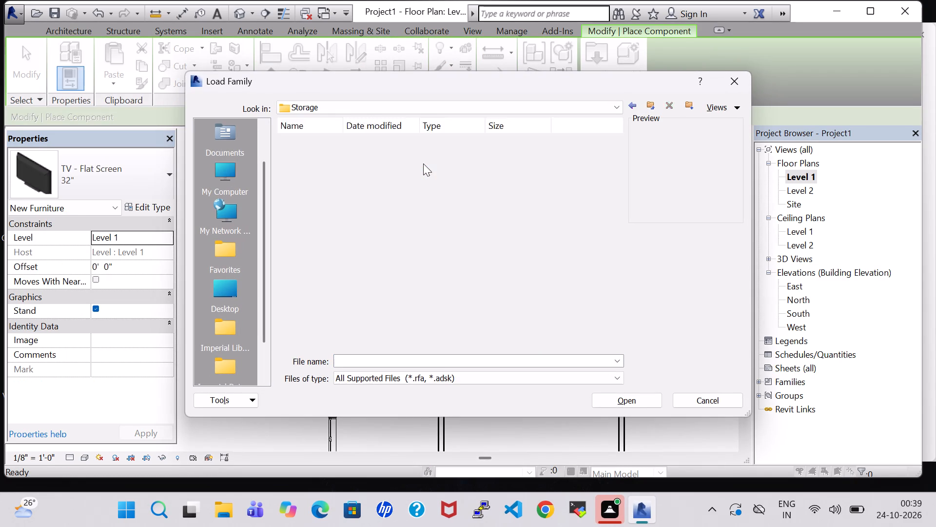
click(419, 247)
click(649, 395)
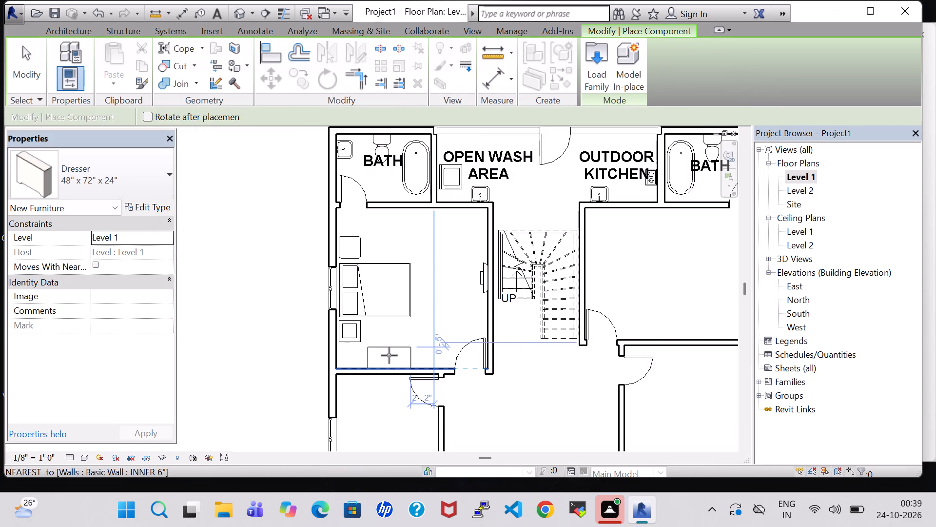
scroll(389, 355, up, 6)
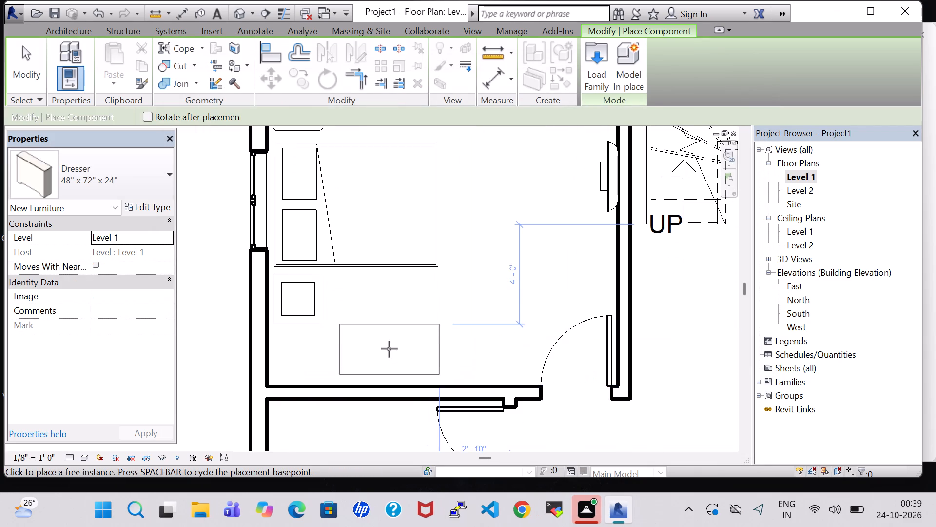
click(389, 354)
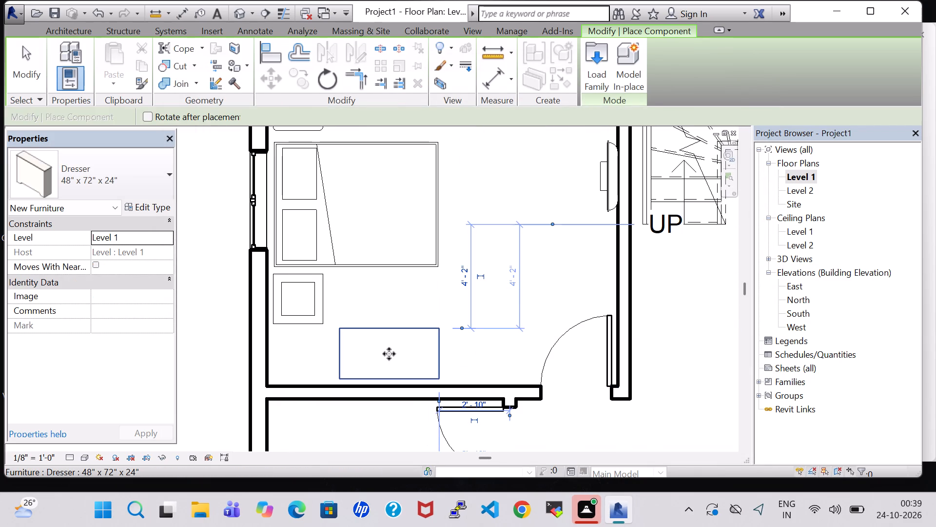
key(Escape)
key(Escape)
Nudge the dresser about 2" south toward the bedroom's south wall and 1" east.
click(389, 354)
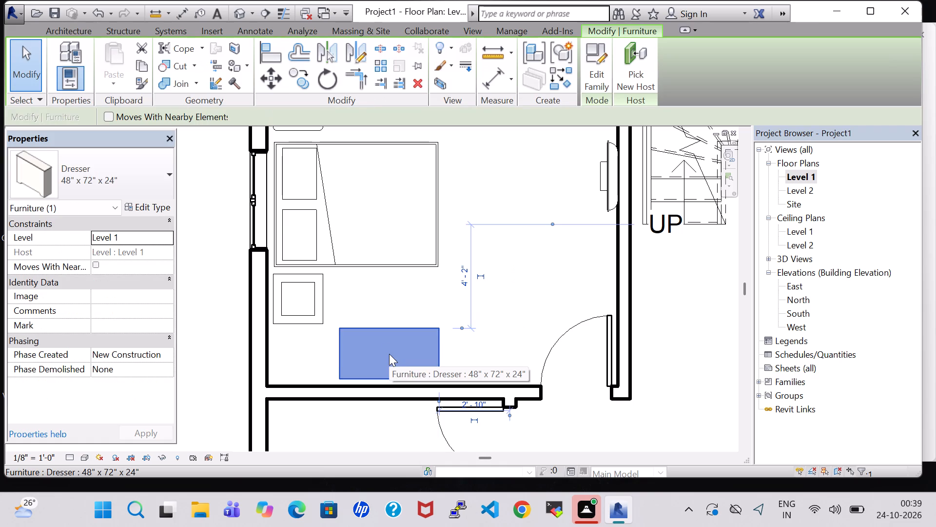
key(Down)
key(Right)
key(Down)
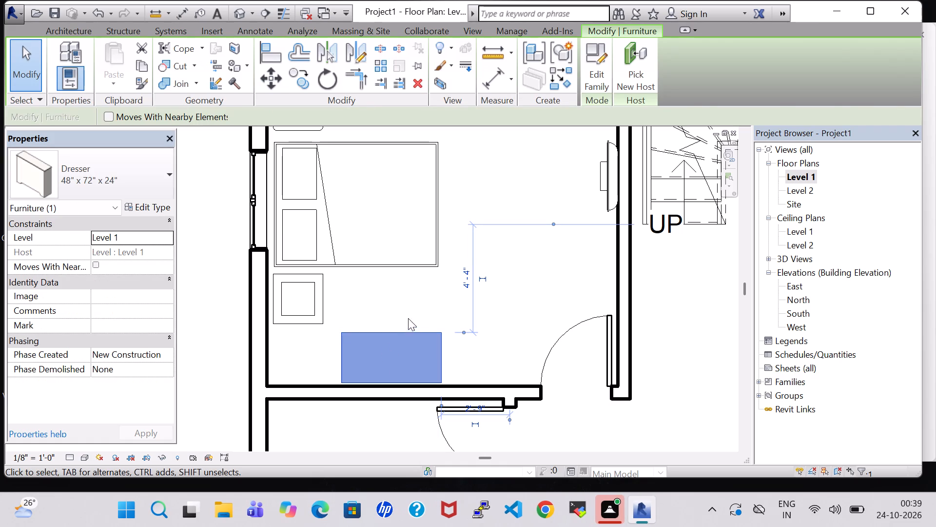
Nudge the dresser about 5" farther east along the northwest bedroom's south wall.
click(415, 297)
click(418, 371)
key(Right)
key(Right)
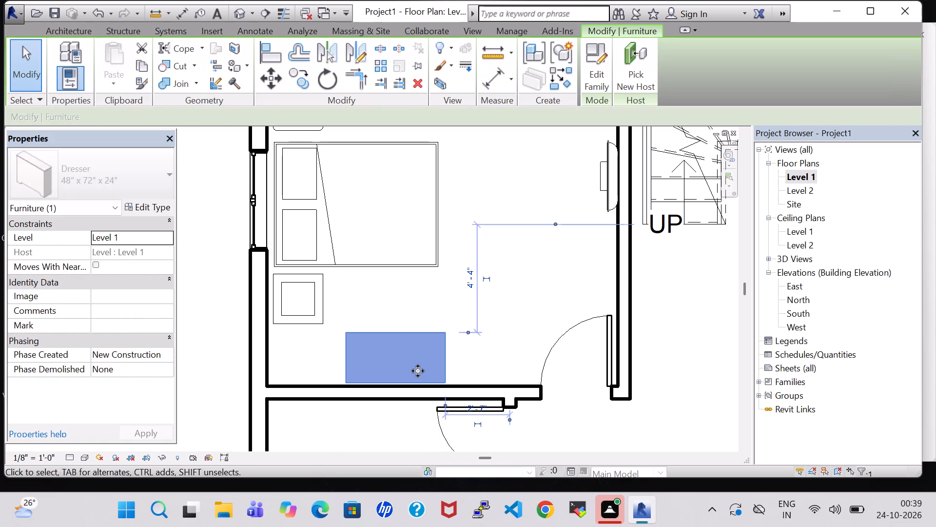
key(Right)
key(Right)
key(Right)
click(406, 312)
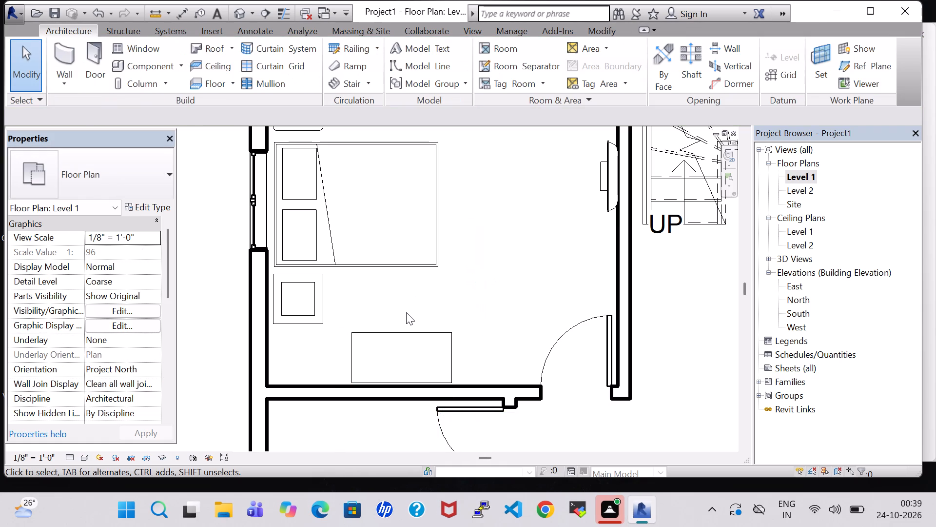
Load RPC Plant - Tropical from the Planting folder and place the Agave - 1.5' type at the north end table's east edge midpoint.
scroll(406, 312, down, 2)
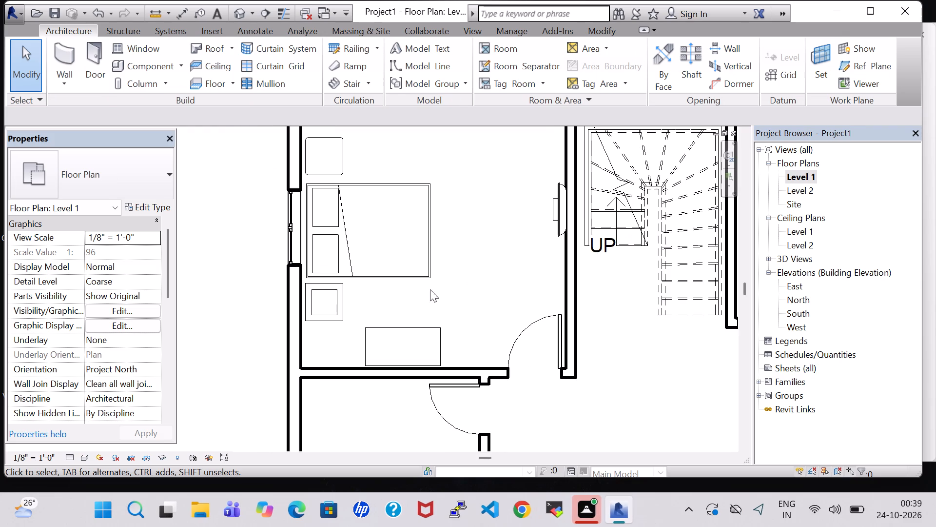
scroll(430, 289, down, 1)
middle_drag(461, 260, 474, 293)
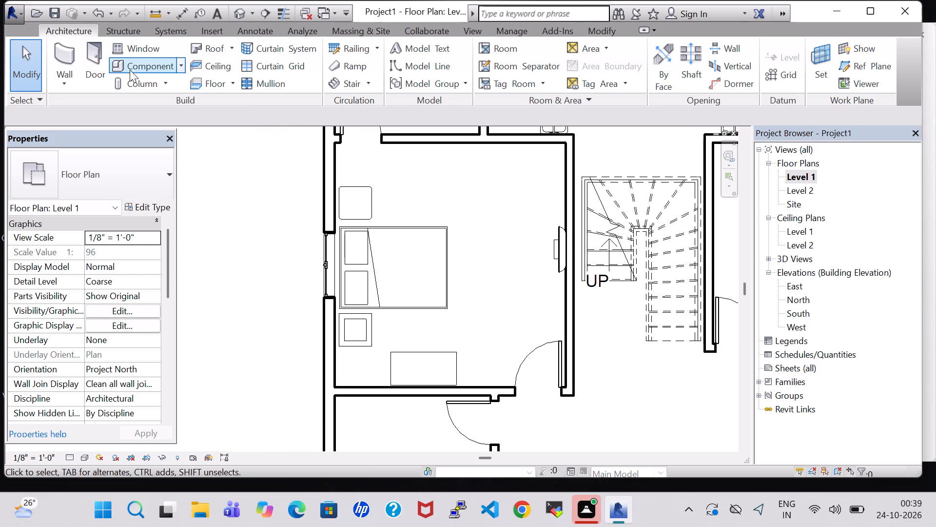
click(130, 70)
click(598, 71)
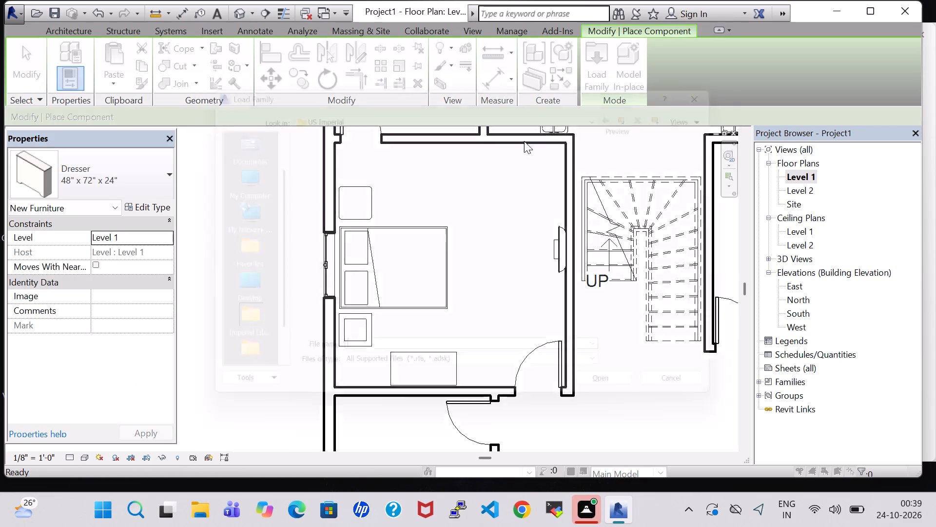
click(429, 261)
key(p)
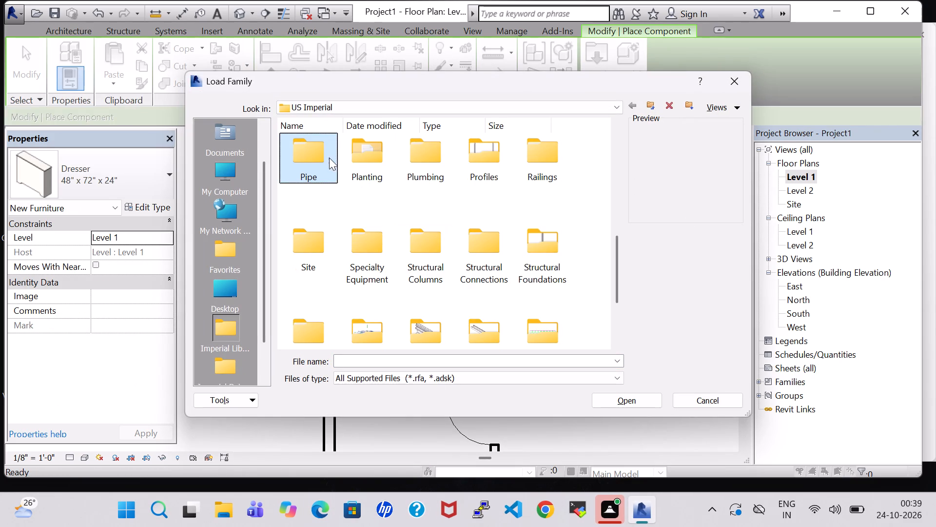
click(329, 158)
double_click(356, 160)
click(304, 152)
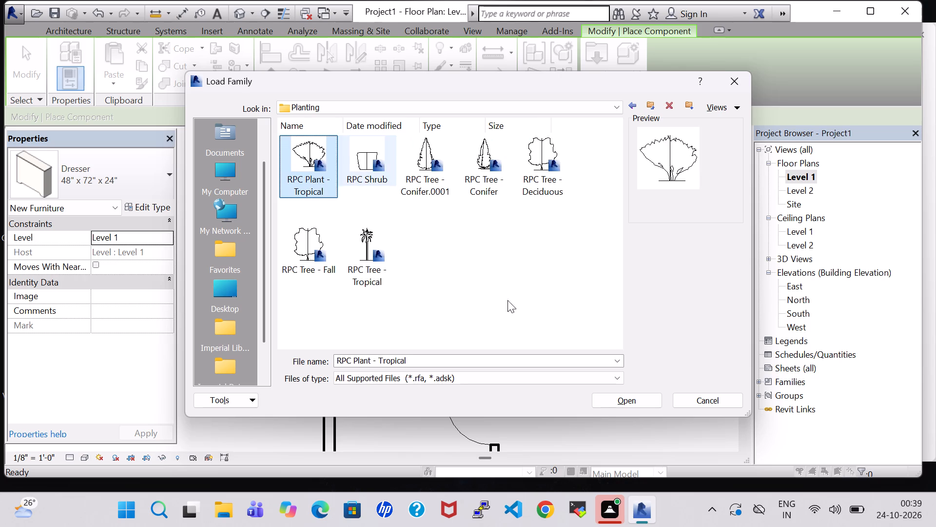
click(620, 394)
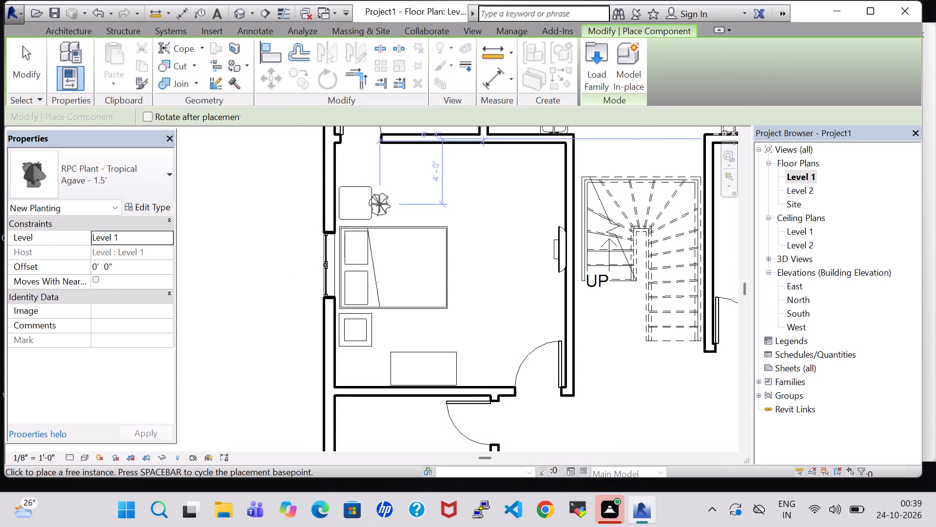
scroll(379, 204, up, 7)
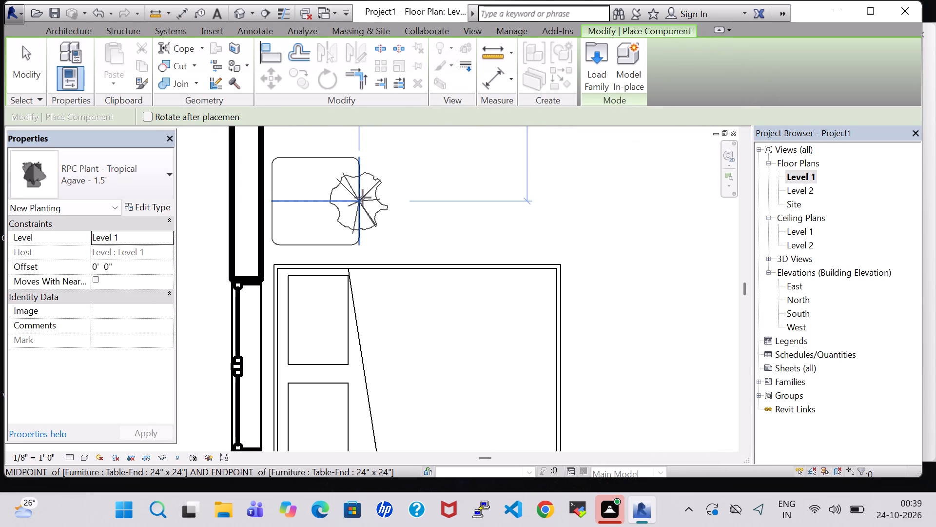
click(363, 198)
key(Escape)
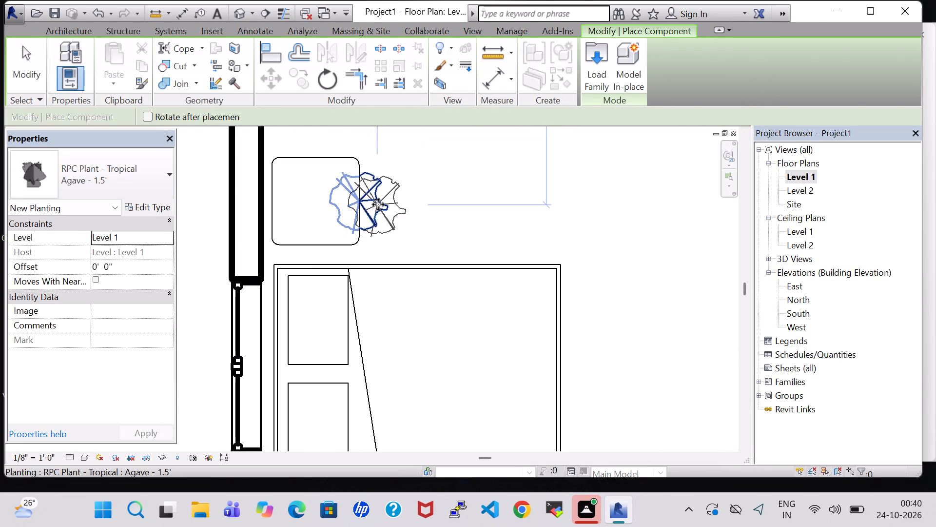
key(Escape)
click(378, 204)
click(448, 223)
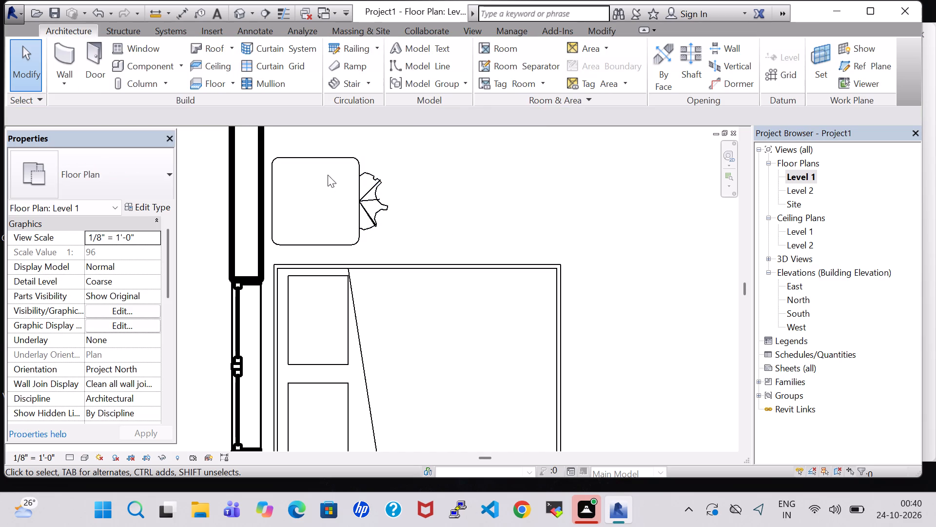
Set the height of the 24" x 24" Table-End type to 2' 0".
click(321, 159)
click(141, 208)
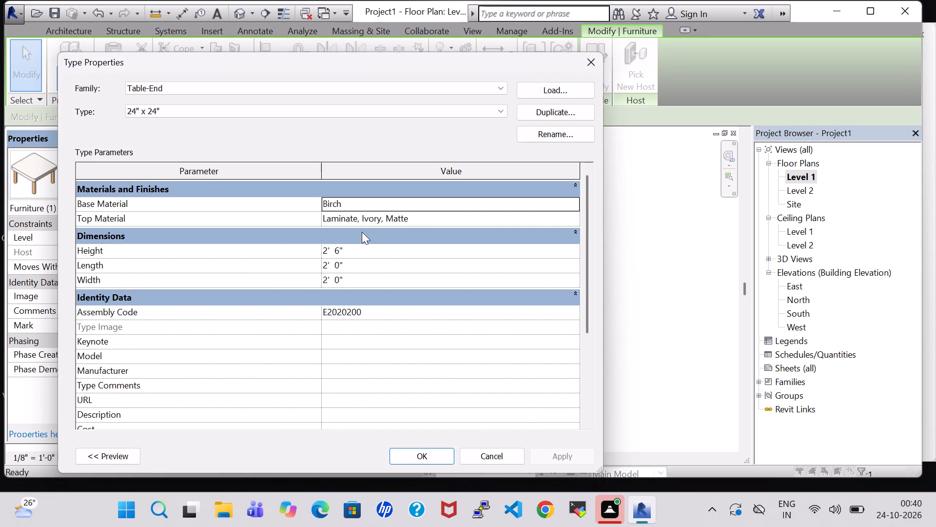
click(338, 252)
click(338, 252)
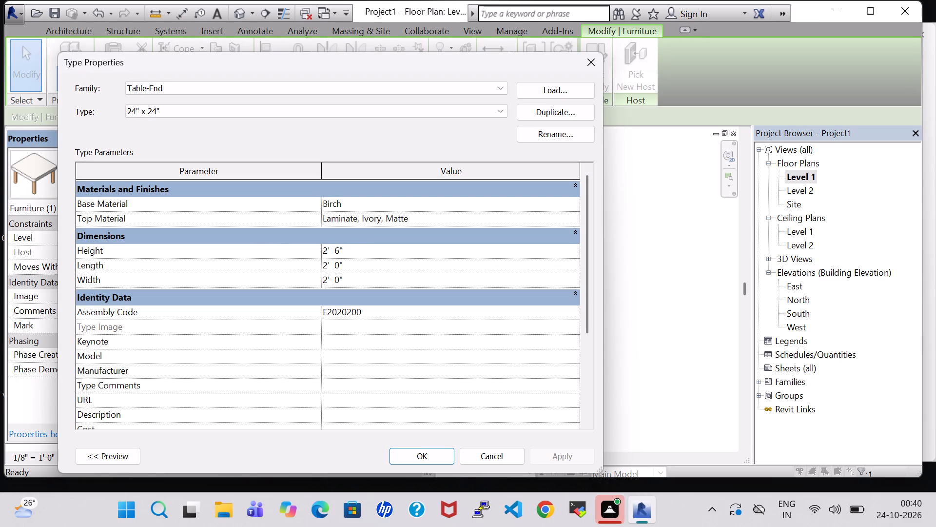
key(BackSpace)
key(0)
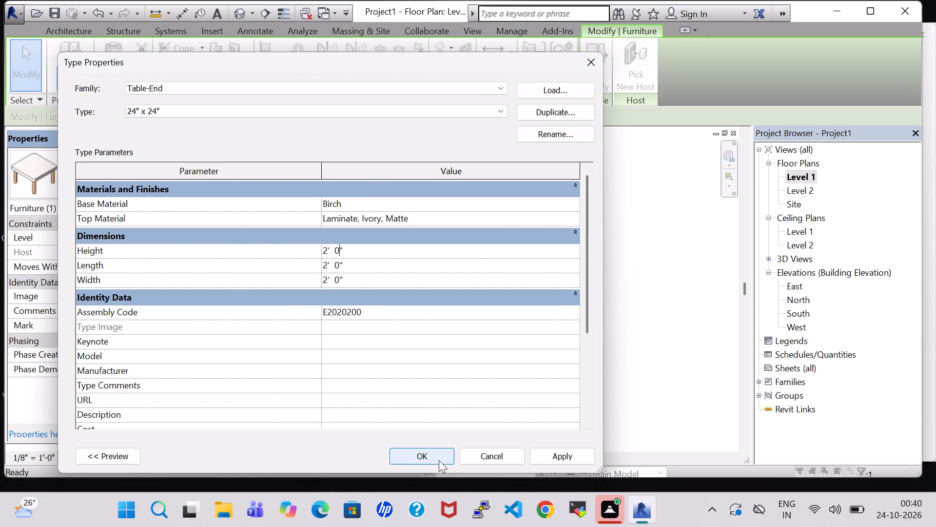
click(439, 460)
Set the agave plant's offset to 2' 0".
click(377, 201)
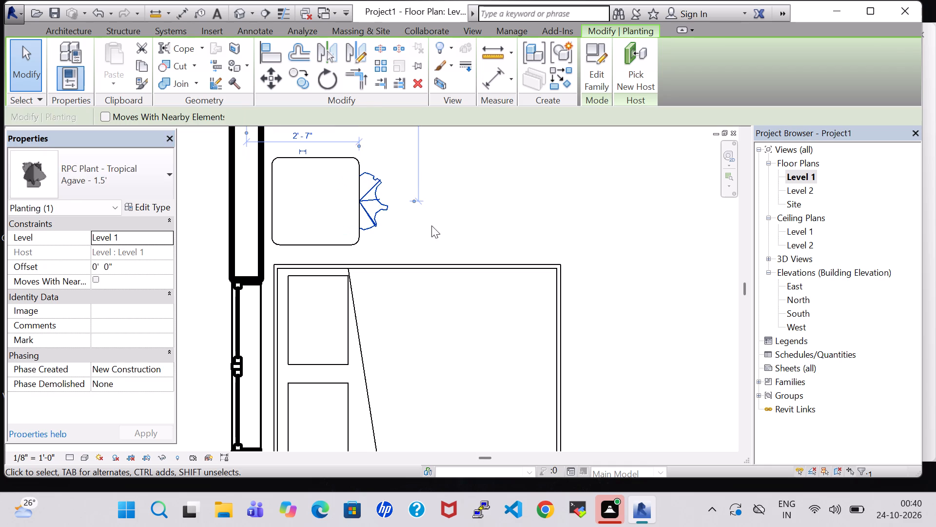
click(460, 242)
click(380, 212)
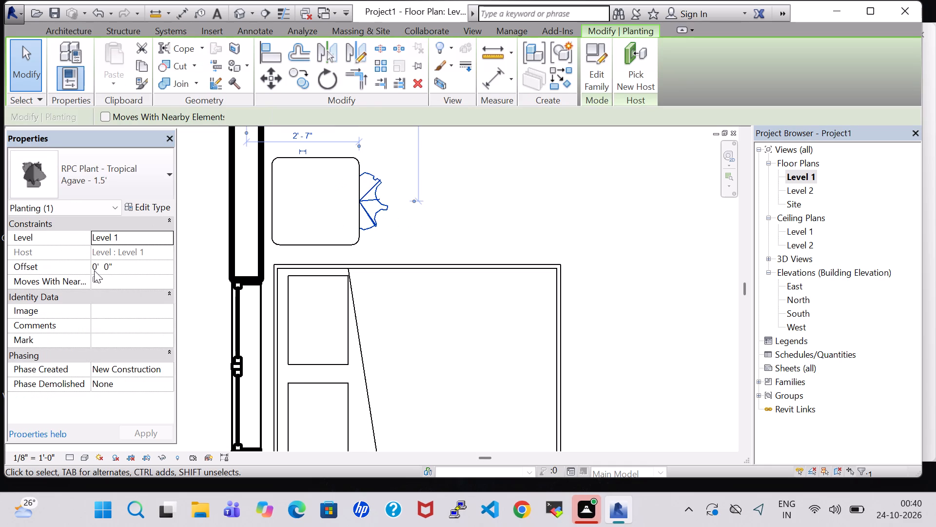
click(97, 270)
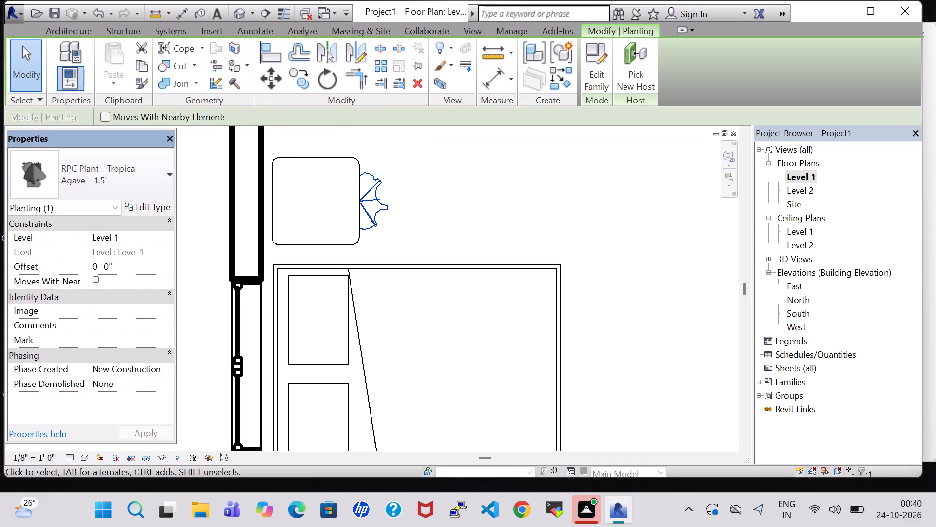
key(BackSpace)
key(2)
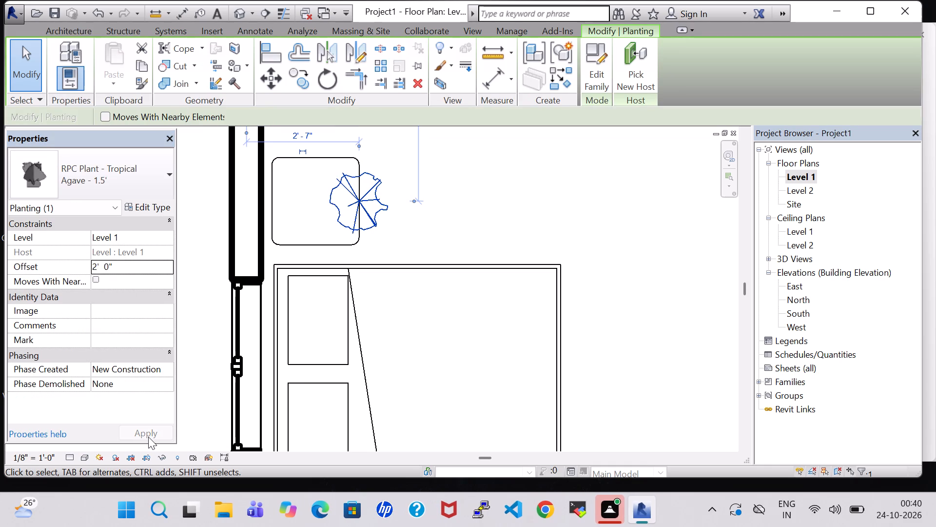
click(148, 437)
Nudge the agave plant about 11" west toward the middle of the end table.
key(Left)
key(Left)
key(Left)
key(Left)
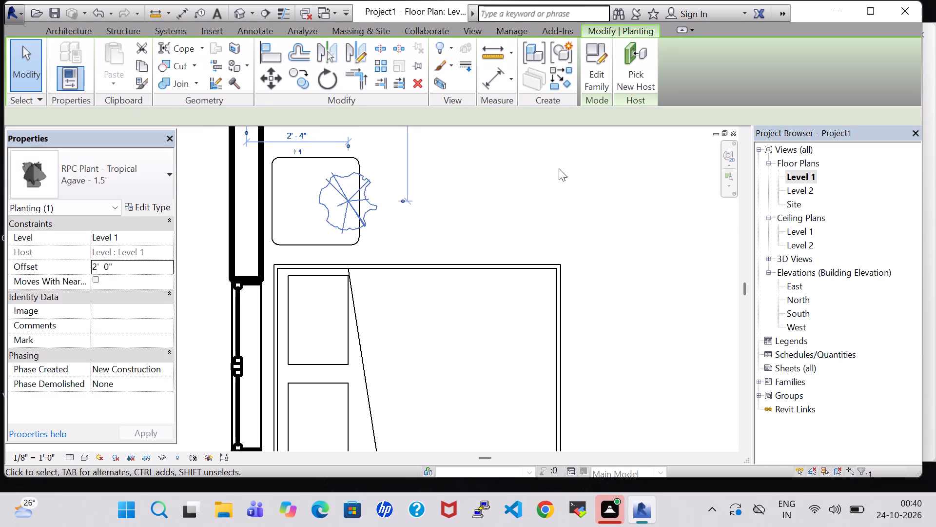
key(Left)
key(Left)
key(Left)
key(Left)
key(Left)
key(Left)
key(Left)
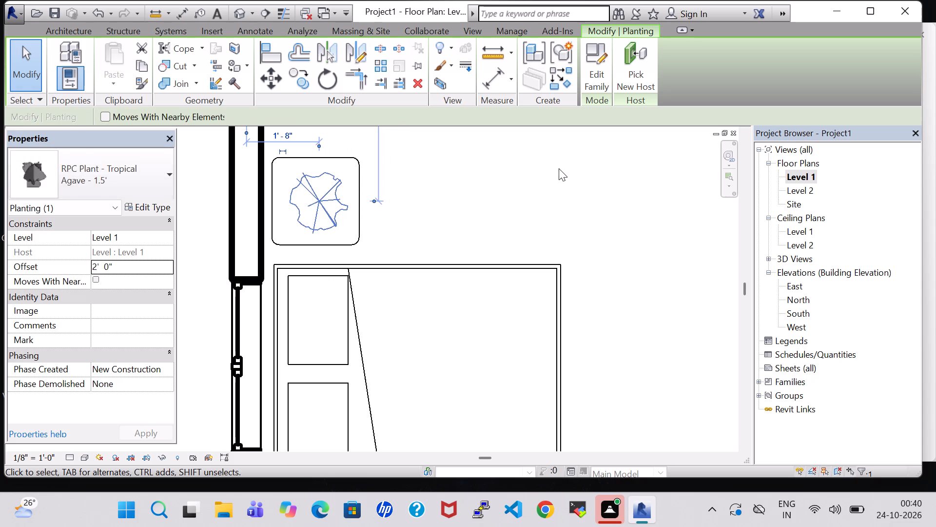
click(559, 168)
Load Cabinet-File 2 Drawer from the Furniture Storage folder and place the 15" x 18" type against the northwest bedroom's north wall.
scroll(505, 186, down, 1)
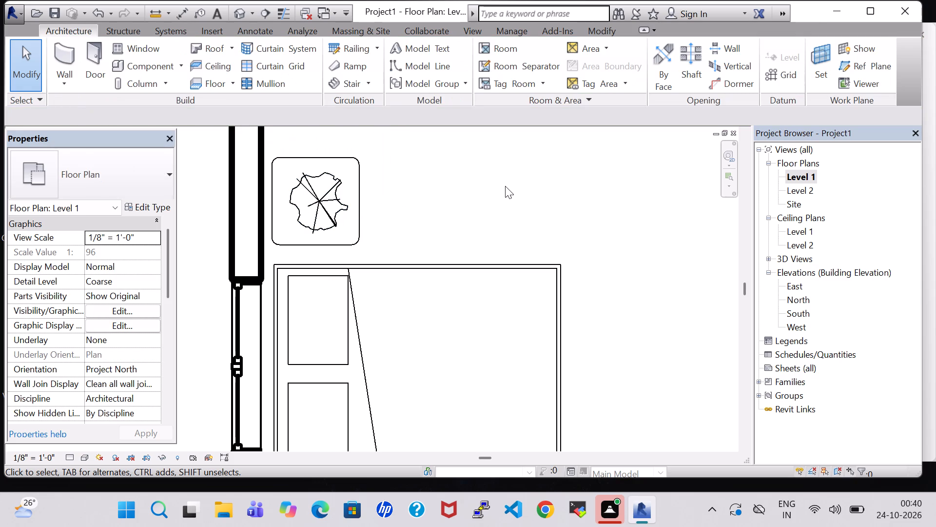
scroll(505, 186, down, 2)
middle_drag(650, 269, 643, 223)
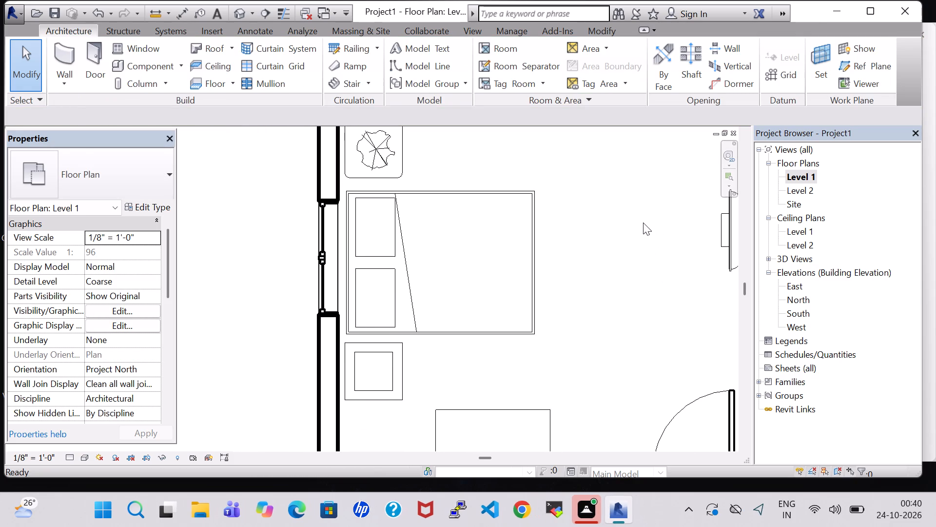
scroll(643, 223, down, 3)
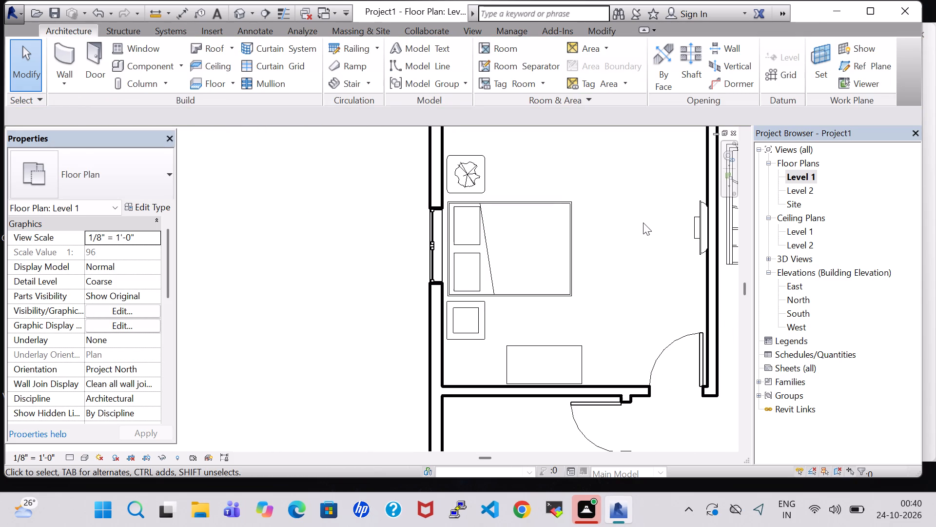
middle_drag(643, 223, 621, 266)
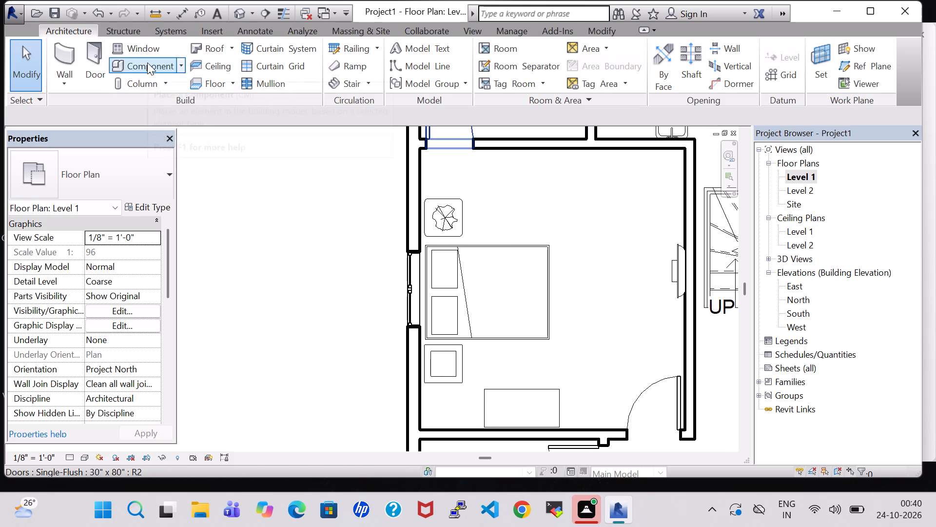
click(147, 62)
click(588, 54)
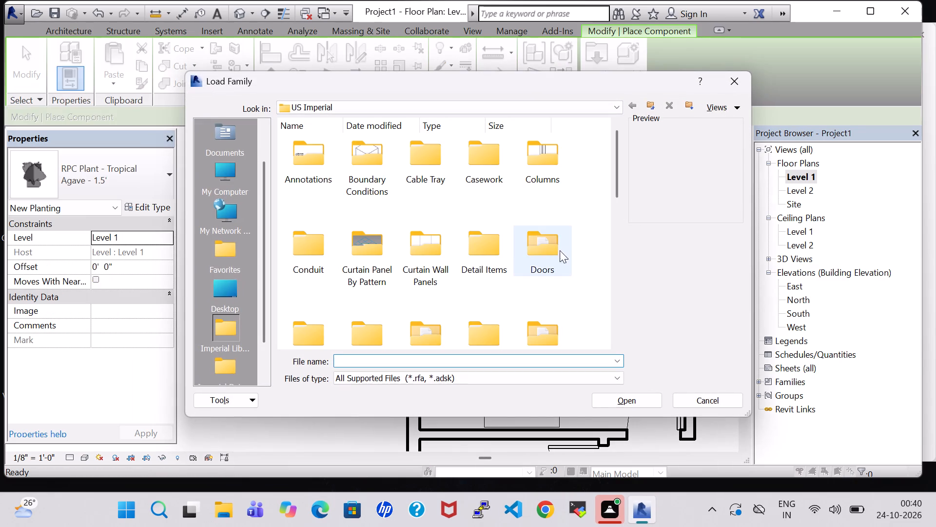
double_click(553, 327)
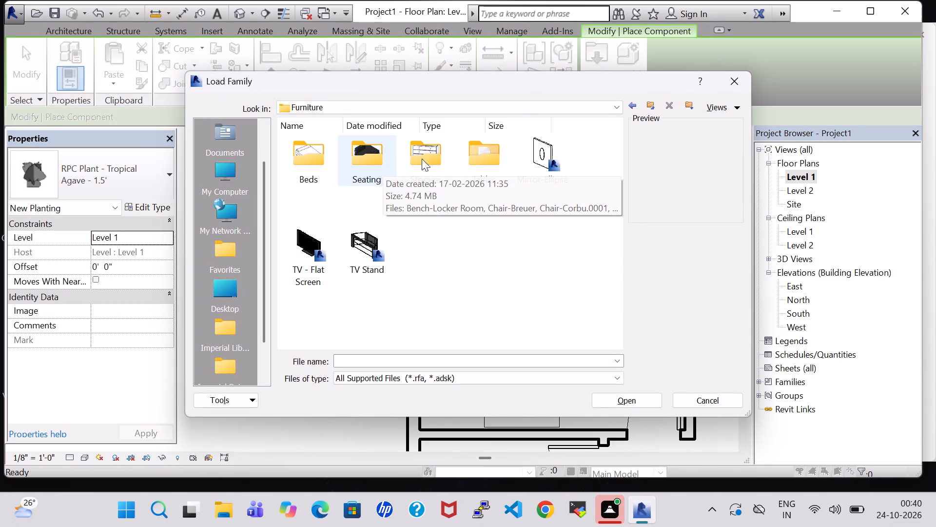
double_click(420, 162)
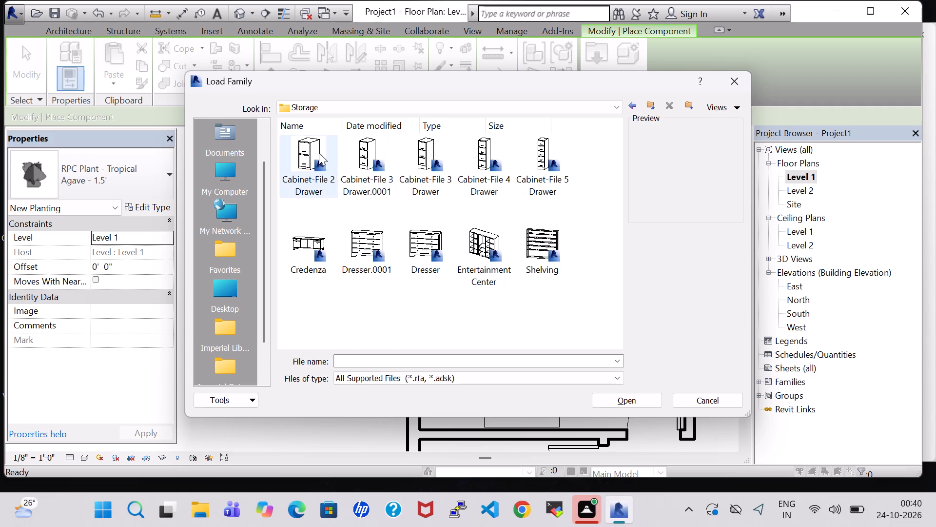
click(319, 153)
click(616, 403)
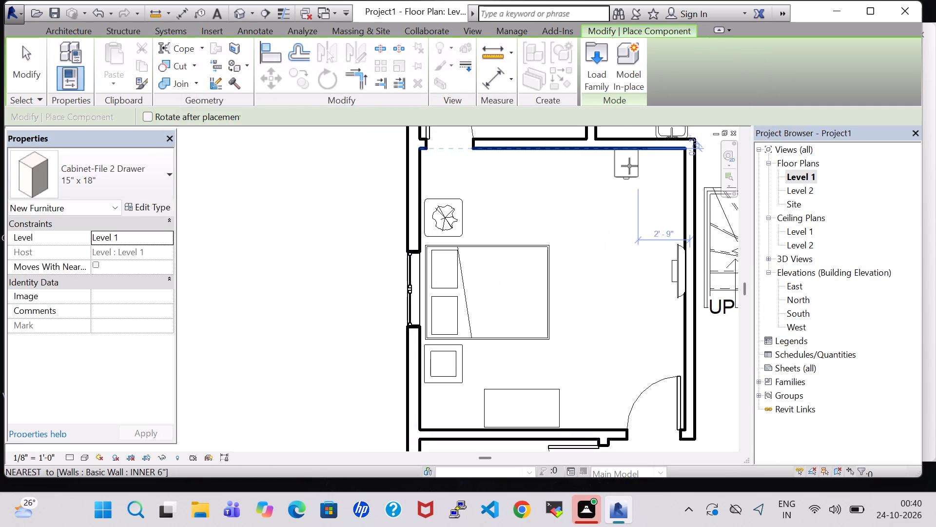
click(555, 160)
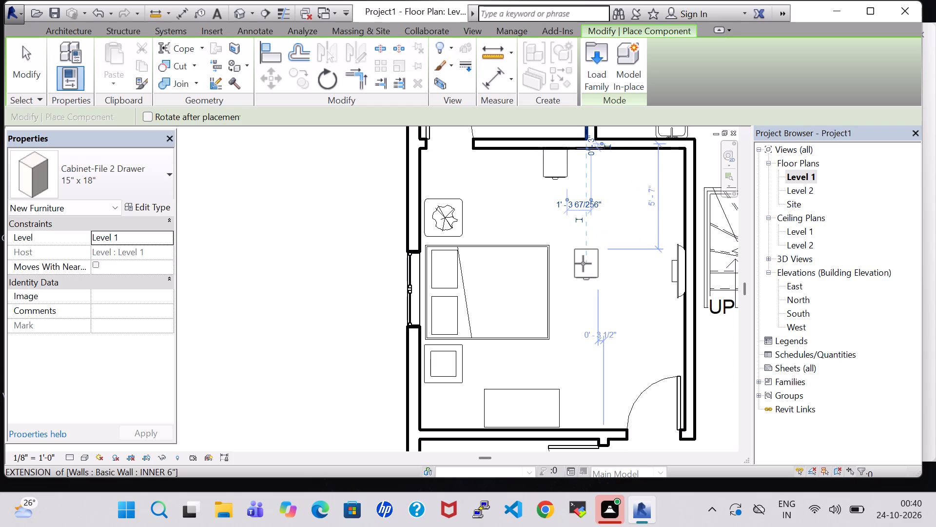
key(Escape)
key(Escape)
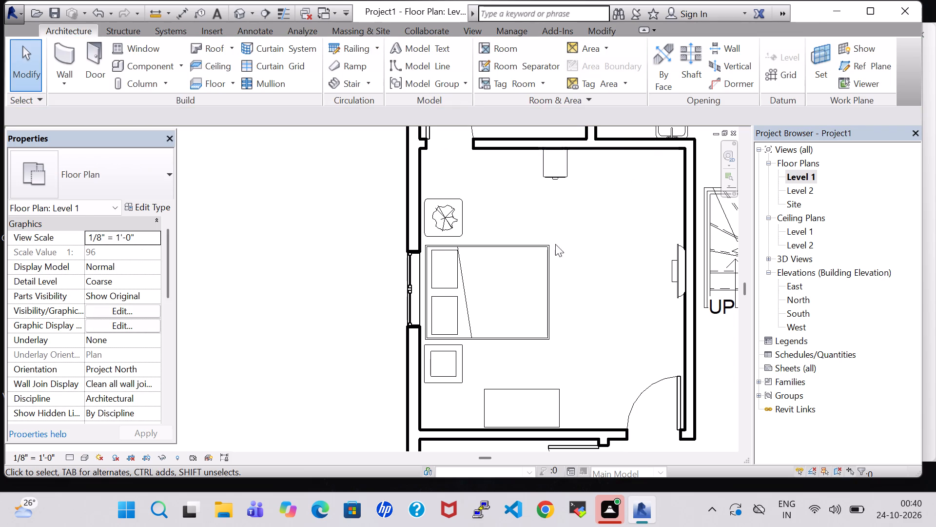
Load Table-Rectangular from the Furniture Tables folder and place the rotated 72" x 30" type against the bedroom's east wall, centred on the TV.
click(138, 60)
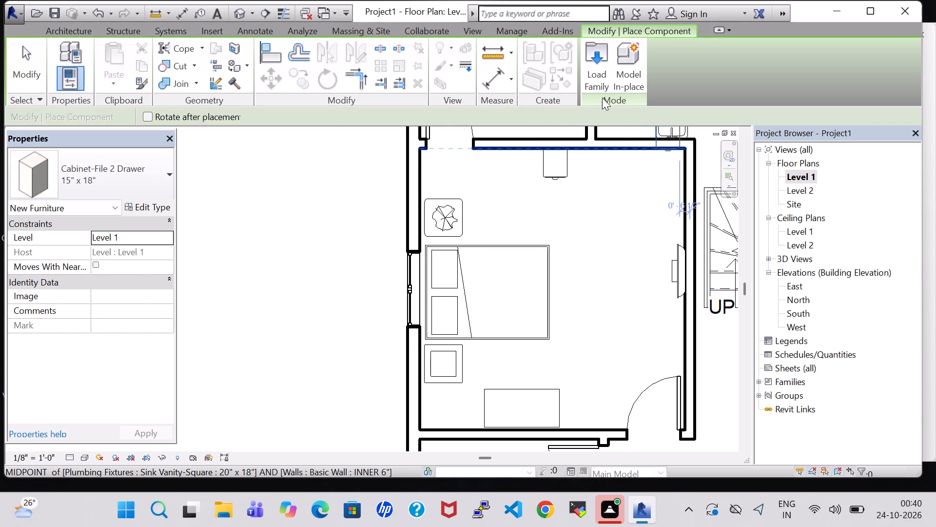
click(594, 54)
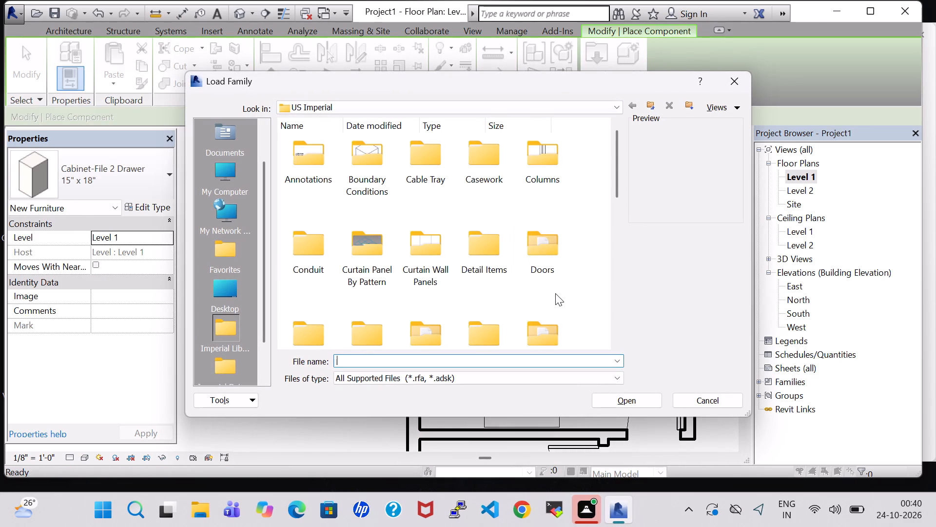
scroll(555, 293, down, 1)
double_click(539, 200)
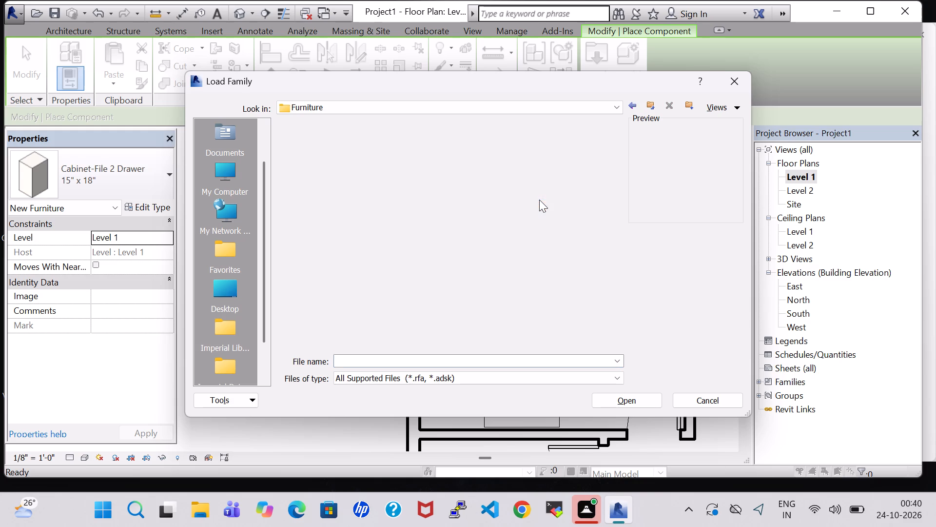
double_click(501, 175)
double_click(491, 164)
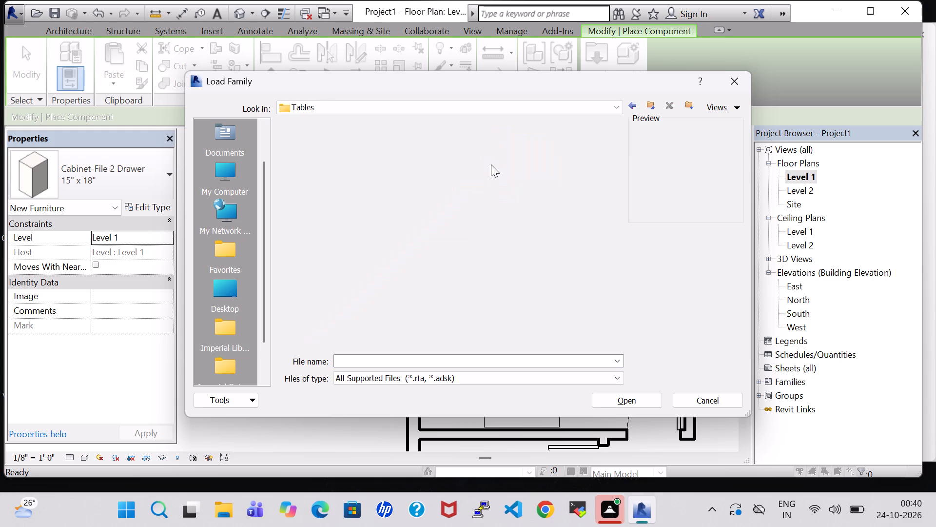
click(544, 240)
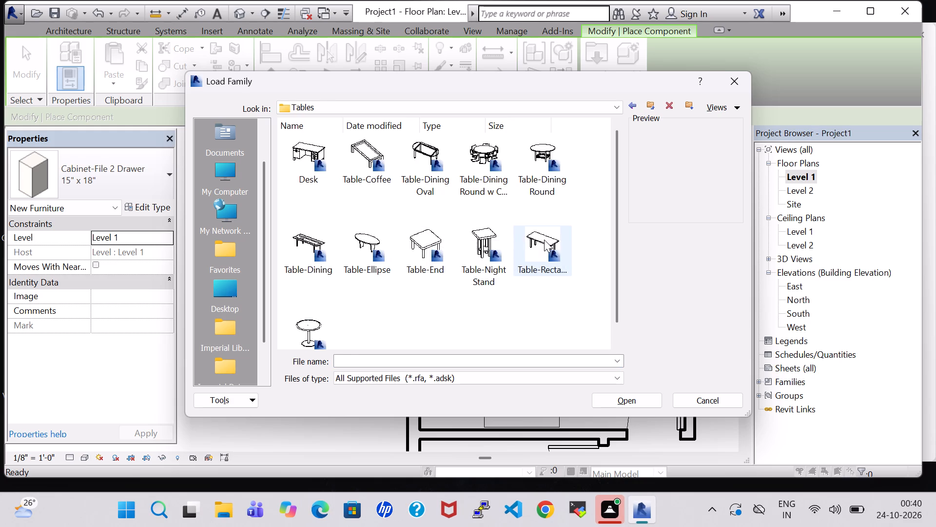
click(628, 395)
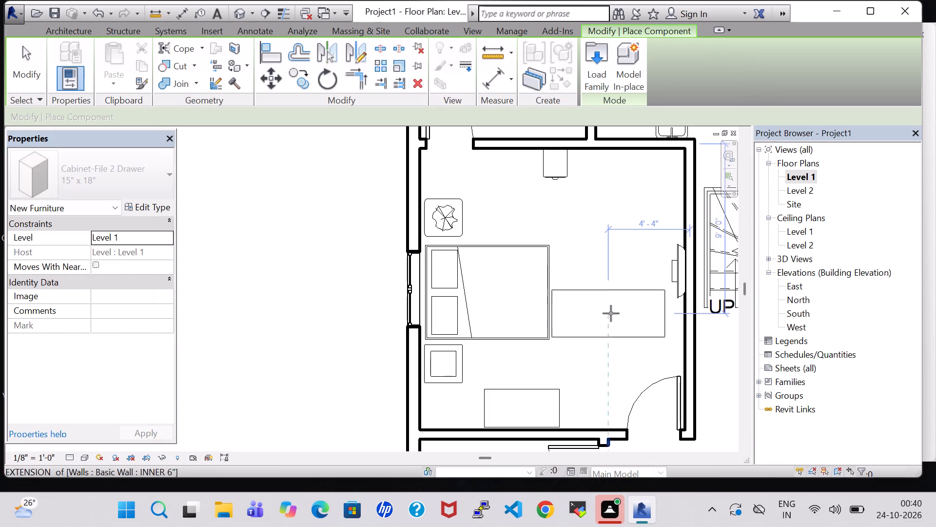
key(space)
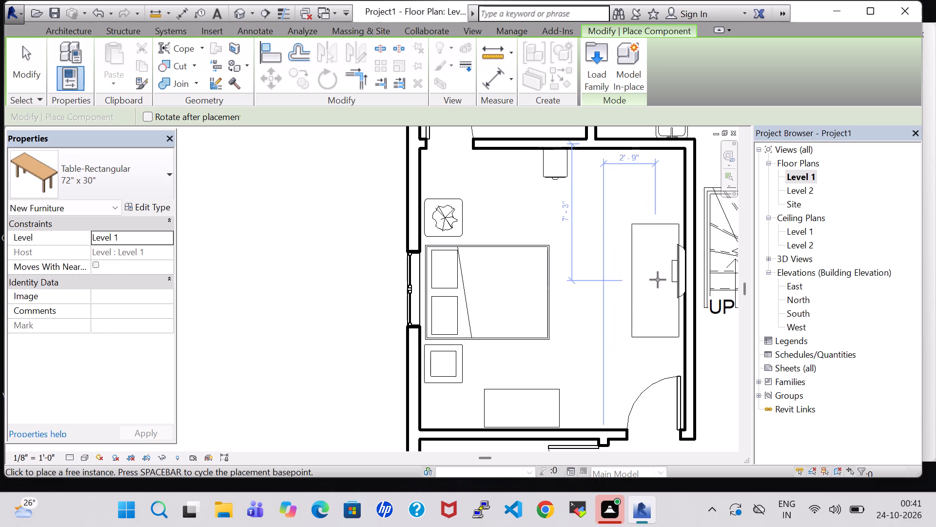
scroll(658, 280, up, 4)
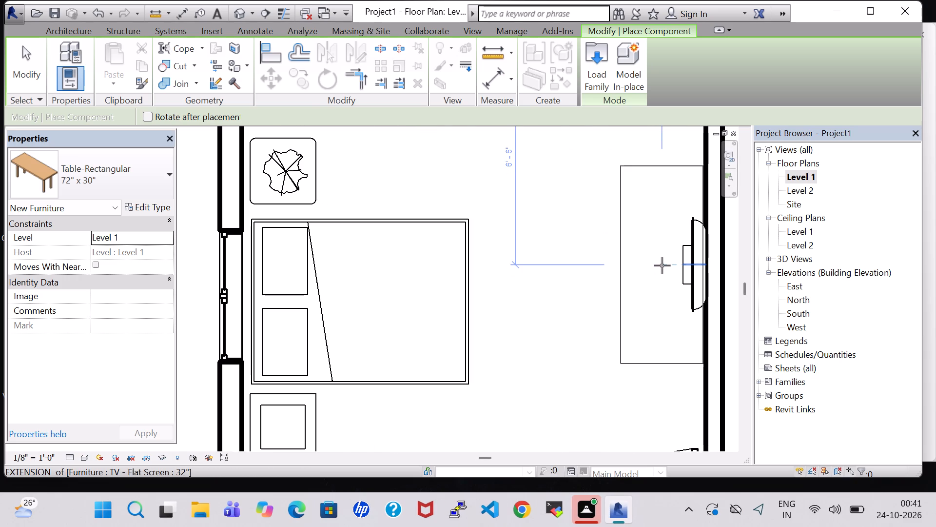
click(662, 265)
key(Escape)
key(Escape)
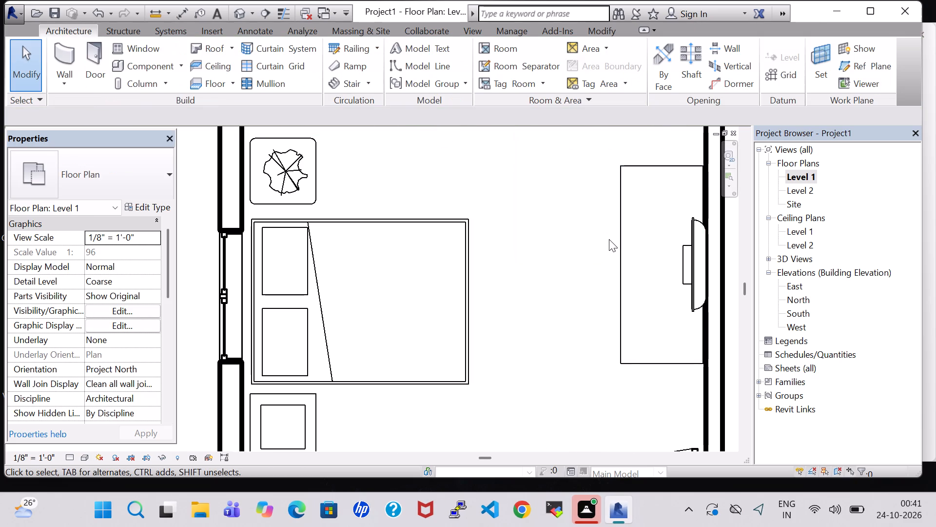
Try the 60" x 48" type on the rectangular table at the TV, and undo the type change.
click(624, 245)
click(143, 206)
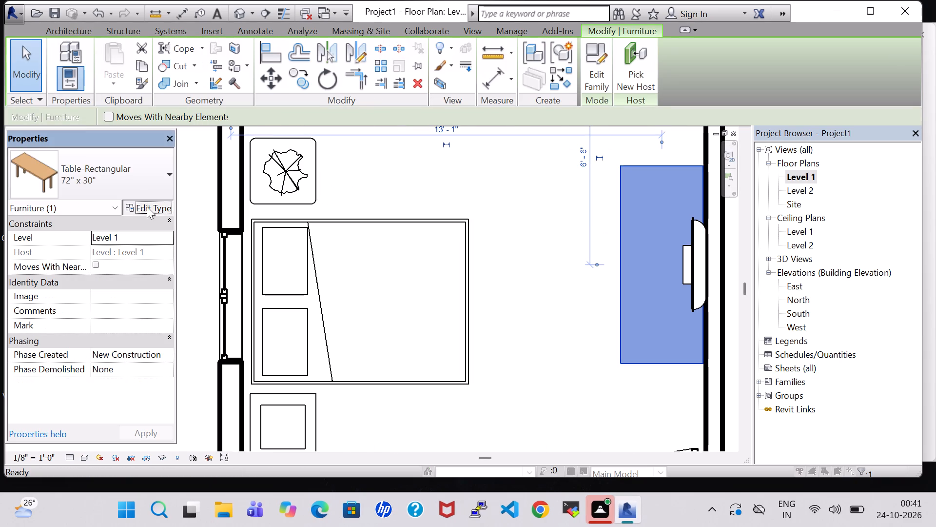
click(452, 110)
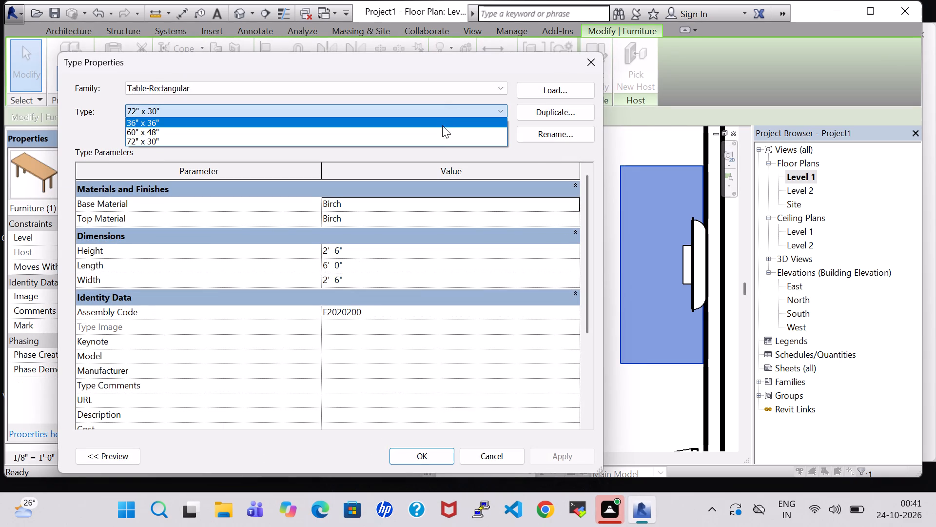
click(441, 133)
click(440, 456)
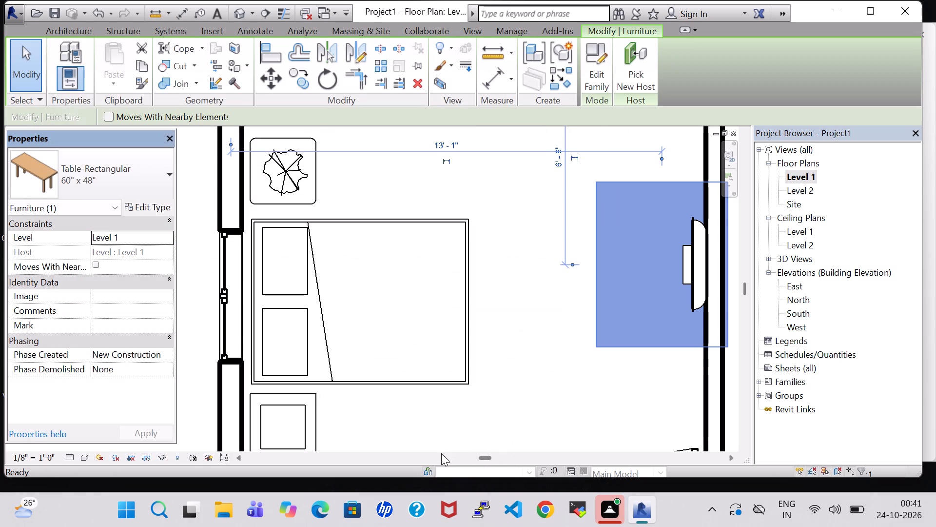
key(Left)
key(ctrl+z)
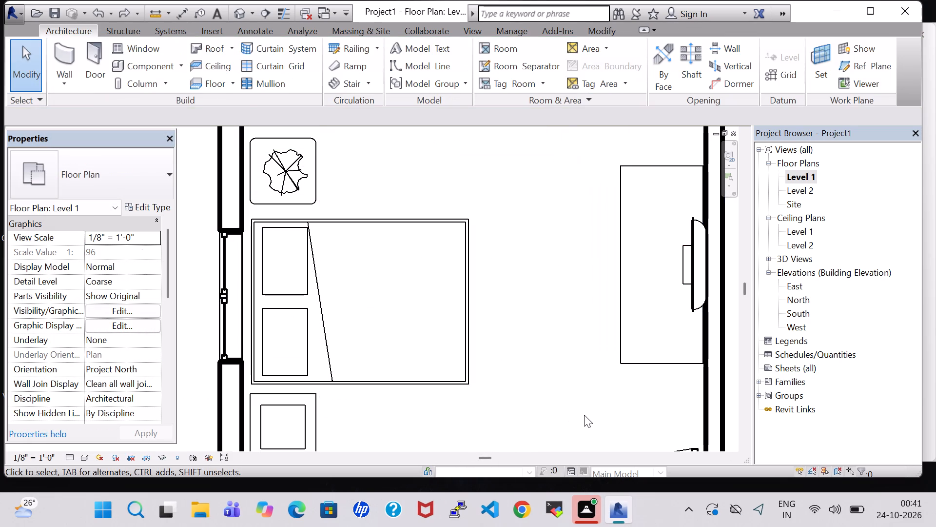
Duplicate the rectangular table's 72" x 30" type under the suggested name and set the new type's length to 4' 0".
click(623, 316)
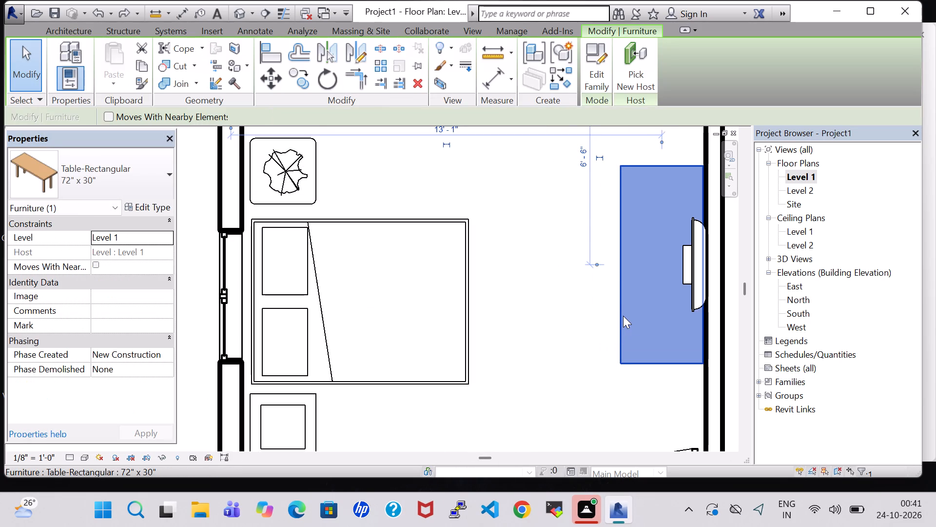
key(Left)
key(Right)
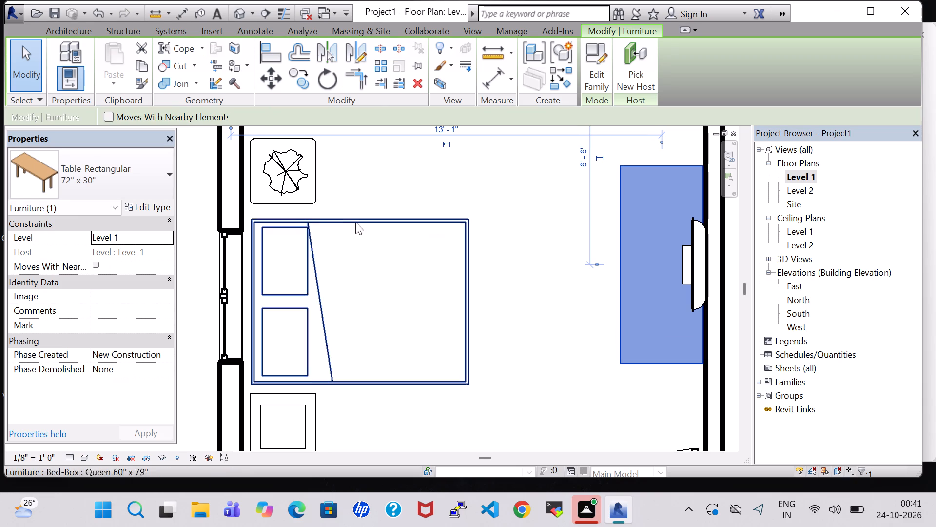
click(162, 205)
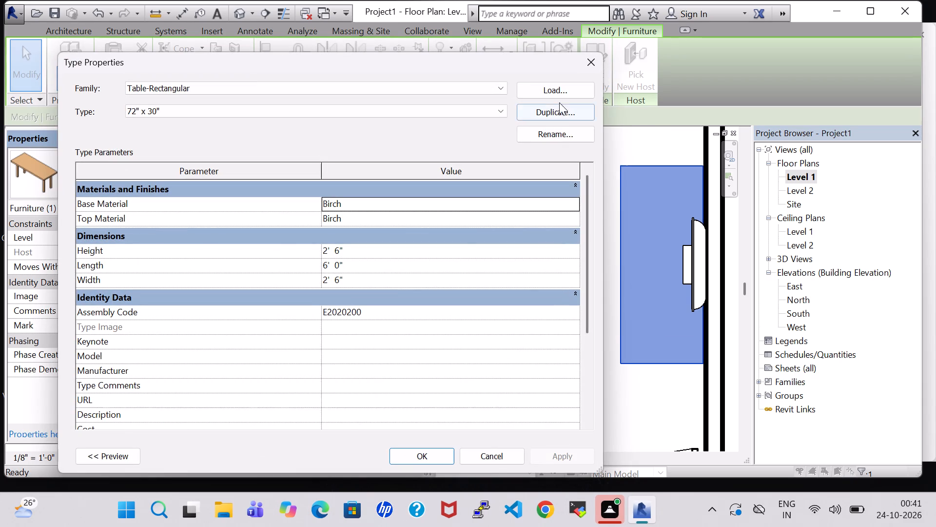
click(561, 109)
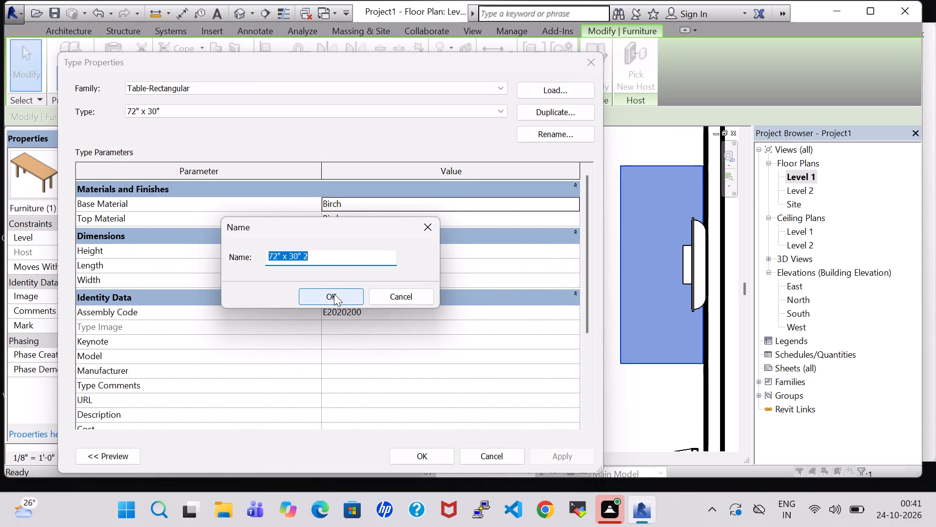
click(334, 294)
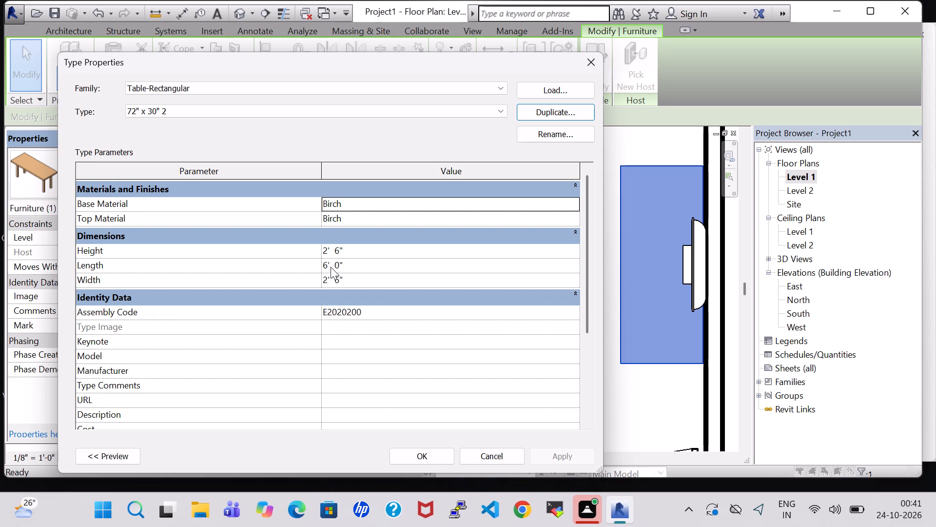
click(331, 267)
click(327, 264)
key(BackSpace)
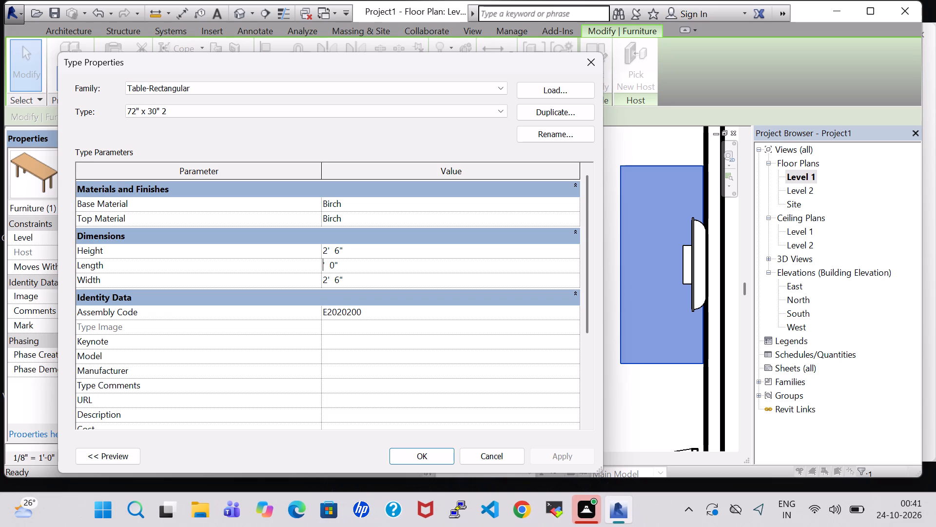
key(4)
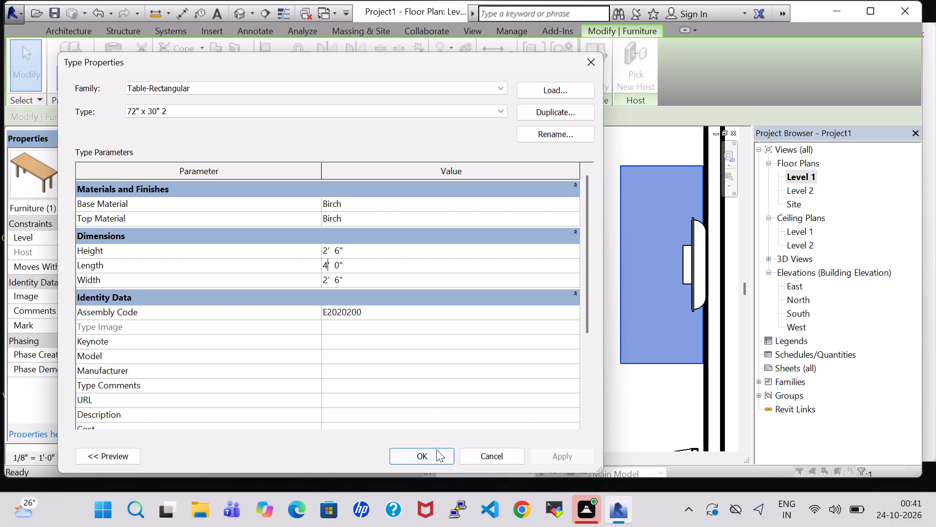
click(436, 451)
click(529, 436)
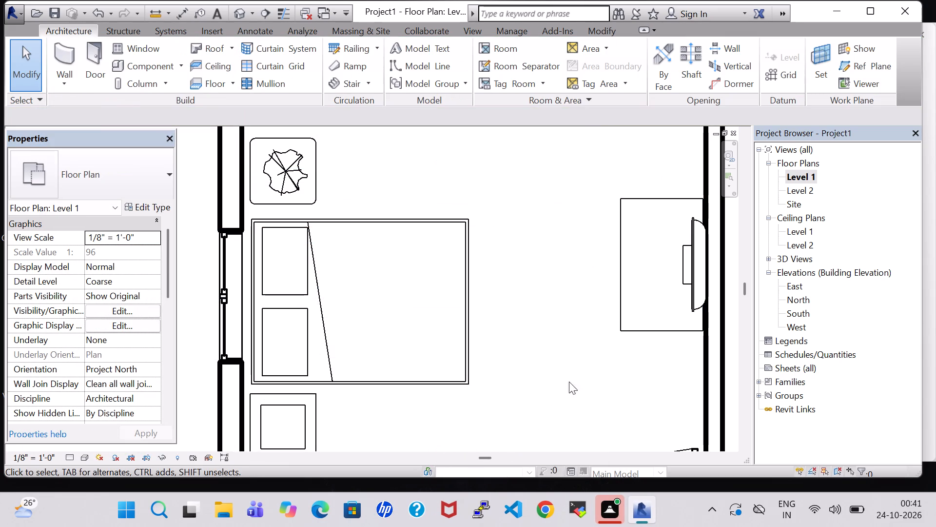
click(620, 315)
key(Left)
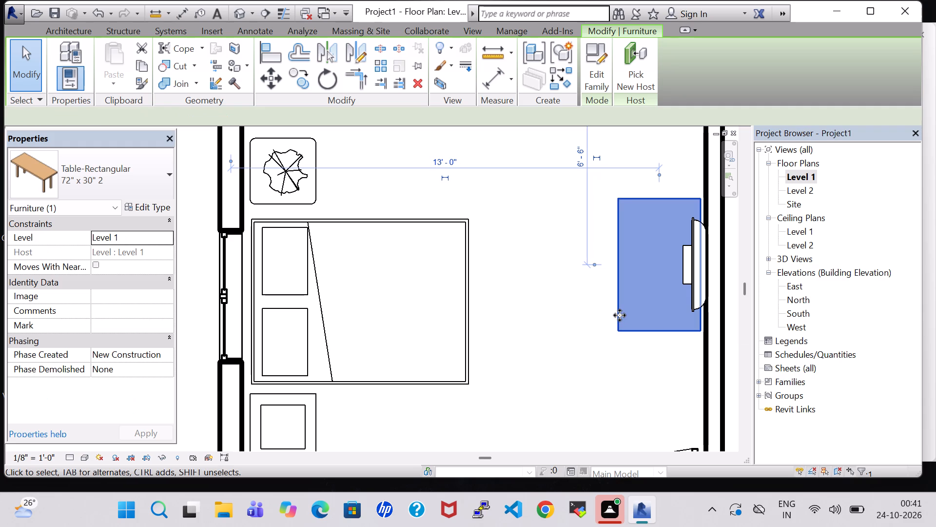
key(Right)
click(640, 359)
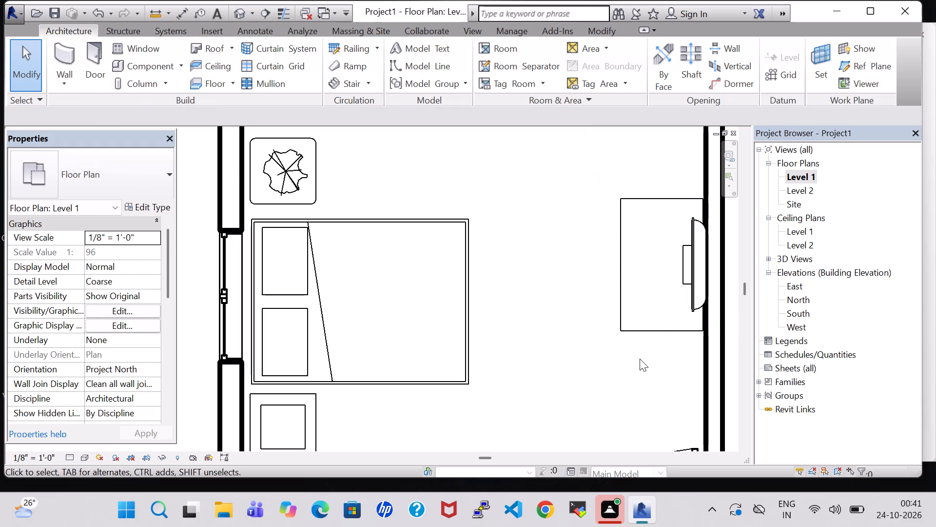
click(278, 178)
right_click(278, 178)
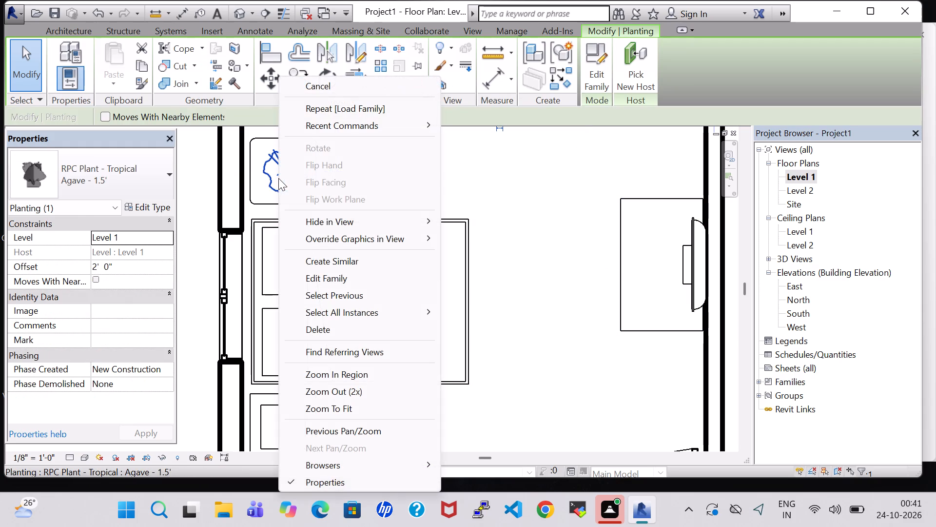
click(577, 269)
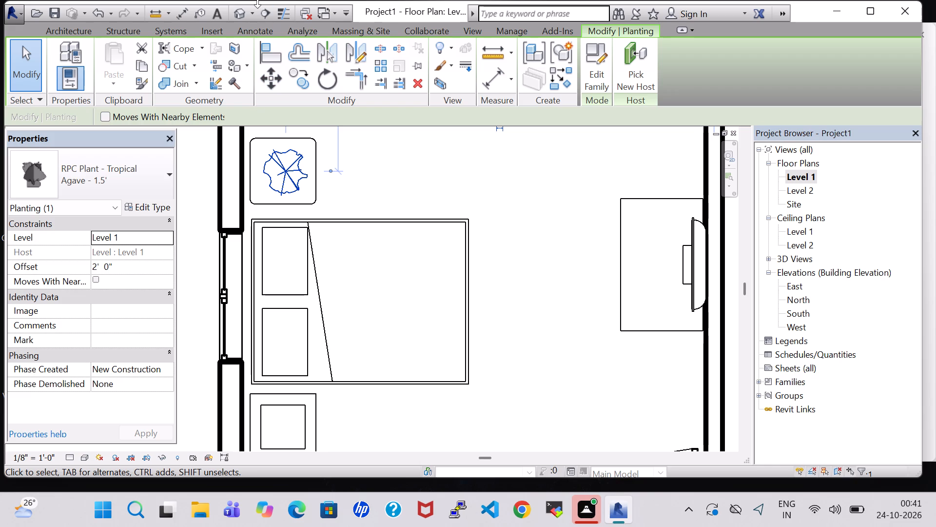
Set the top material of the TV table's duplicated type to Cherry.
click(618, 261)
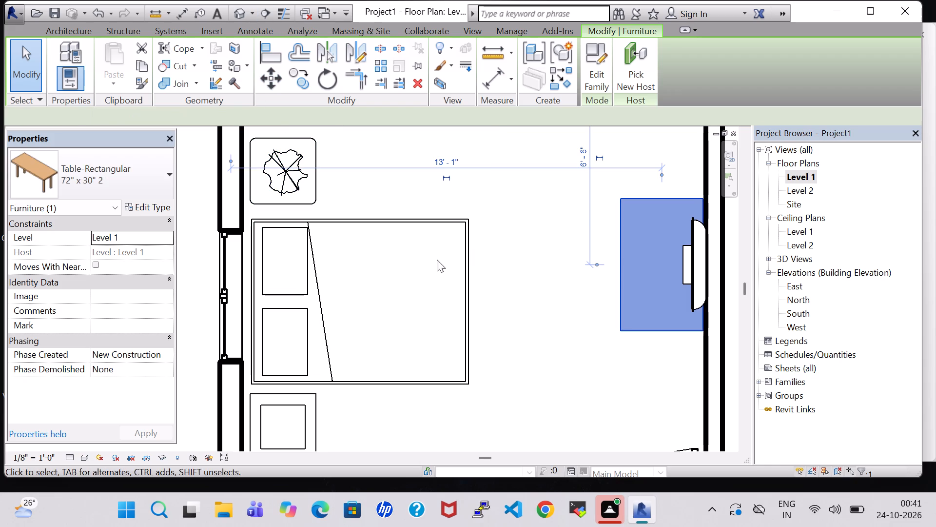
click(152, 209)
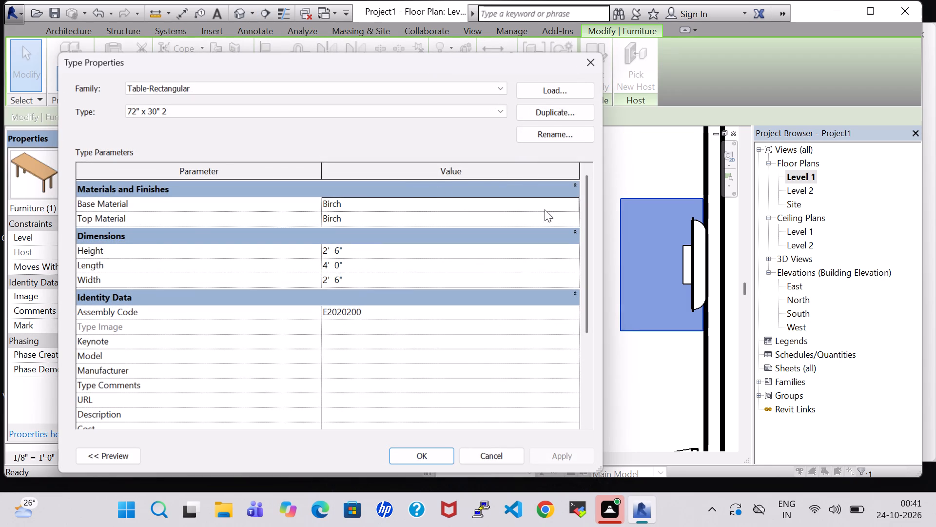
click(573, 216)
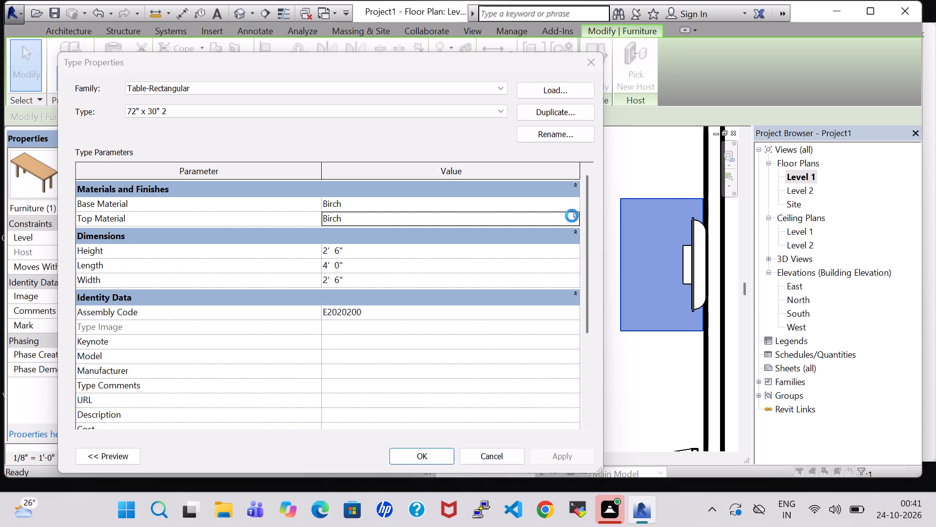
click(324, 373)
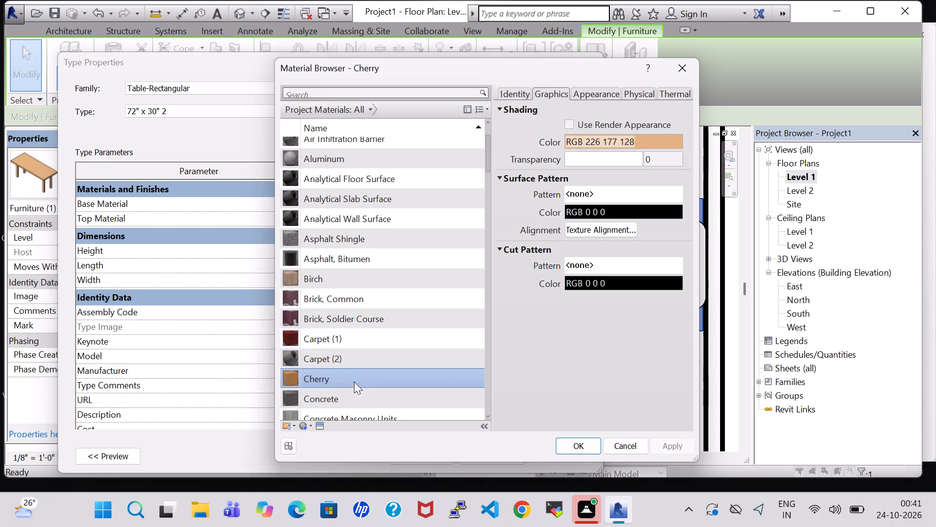
click(575, 449)
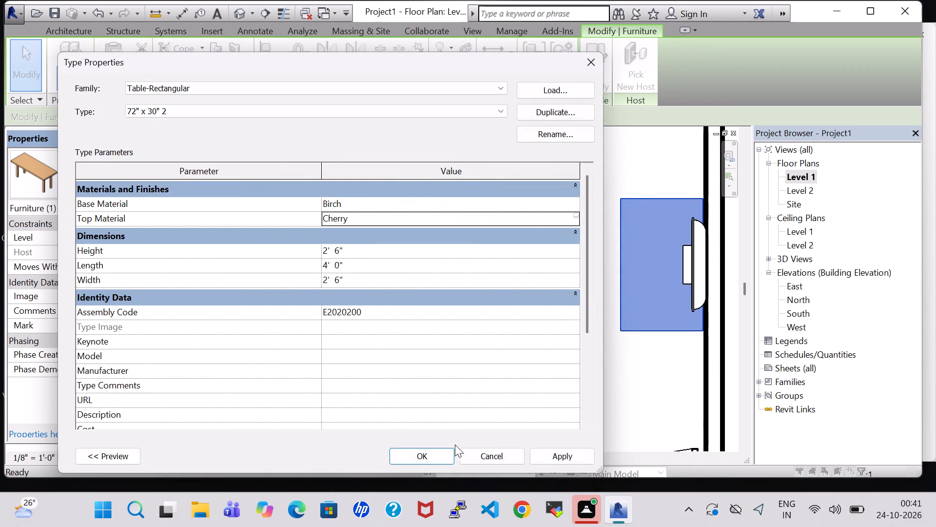
click(441, 456)
Examine the bedroom's TV table and surrounding furniture in the default 3D view.
click(239, 10)
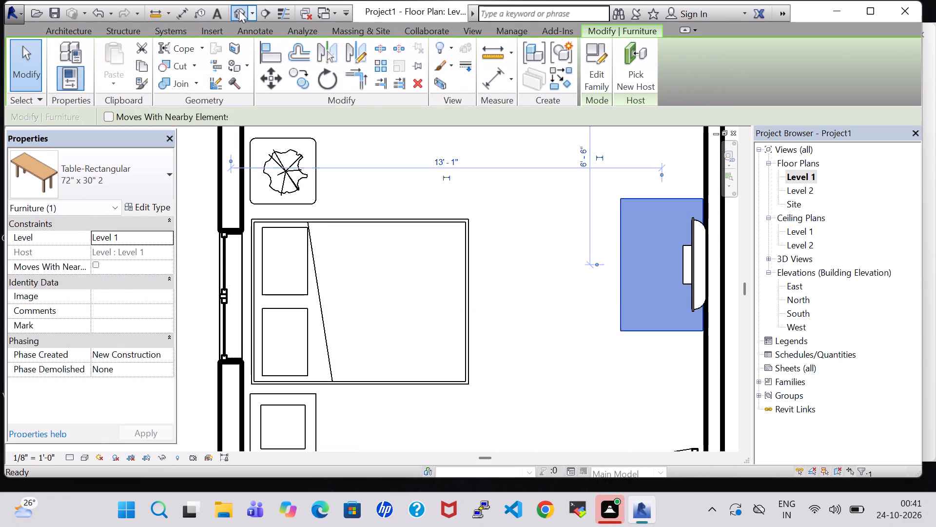
scroll(389, 137, down, 2)
middle_drag(389, 137, 387, 145)
middle_drag(386, 161, 378, 216)
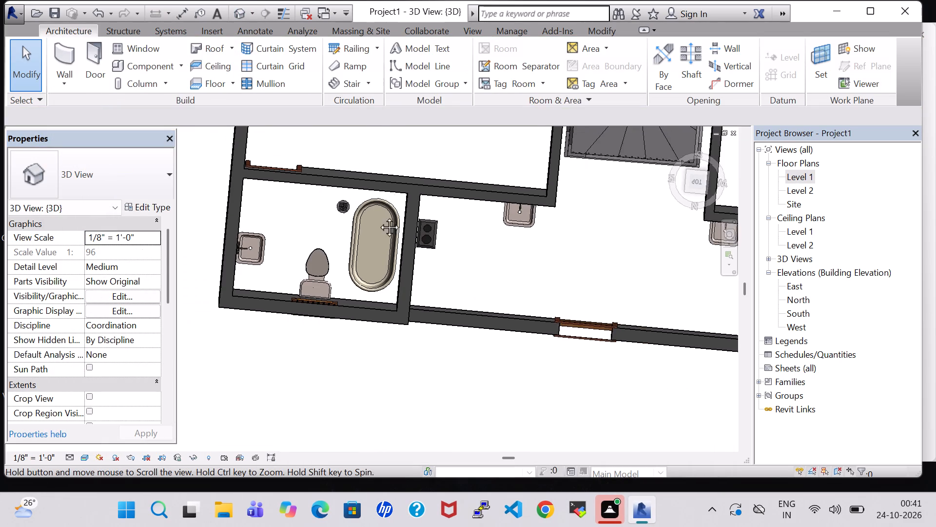
middle_drag(378, 216, 377, 233)
middle_drag(410, 199, 379, 257)
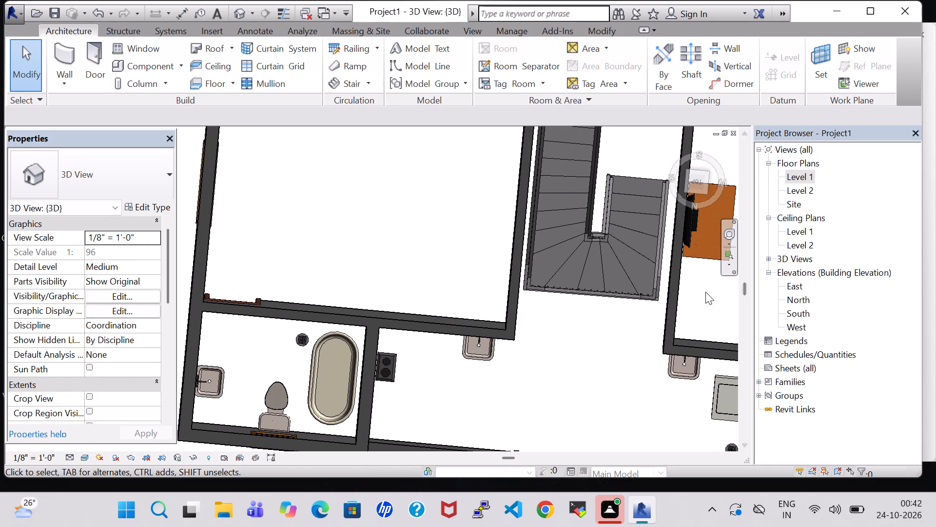
shift+middle_drag(702, 292, 683, 284)
shift+scroll(683, 284, up, 1)
middle_drag(678, 263, 490, 264)
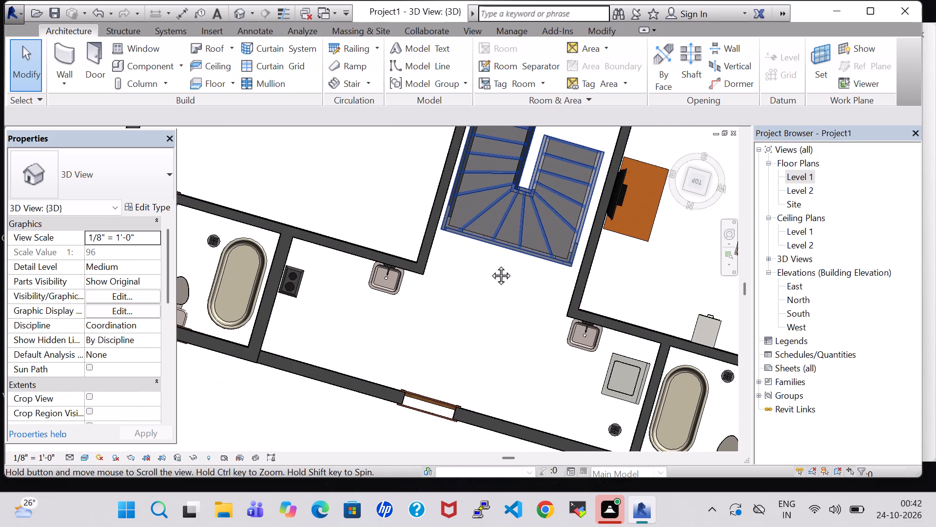
shift+middle_drag(554, 258, 532, 207)
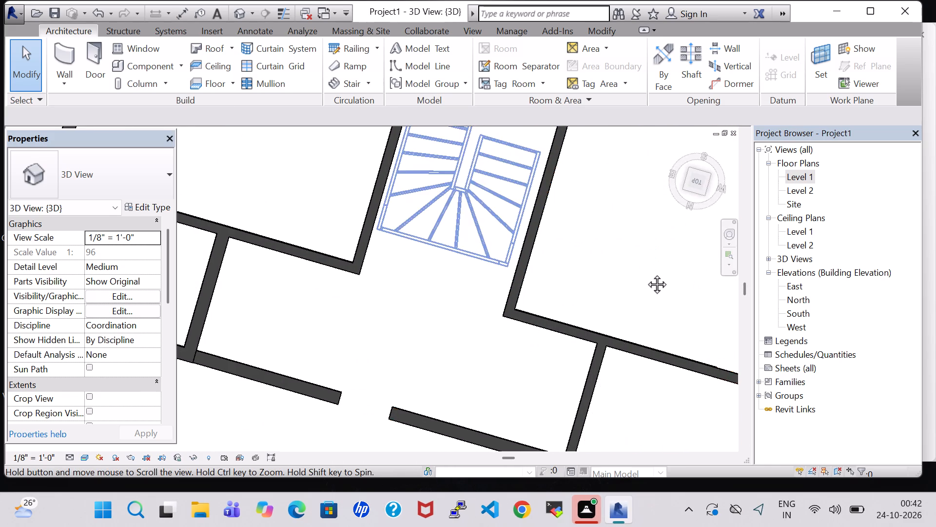
shift+middle_drag(646, 273, 637, 219)
shift+middle_drag(637, 216, 647, 189)
middle_drag(647, 189, 636, 190)
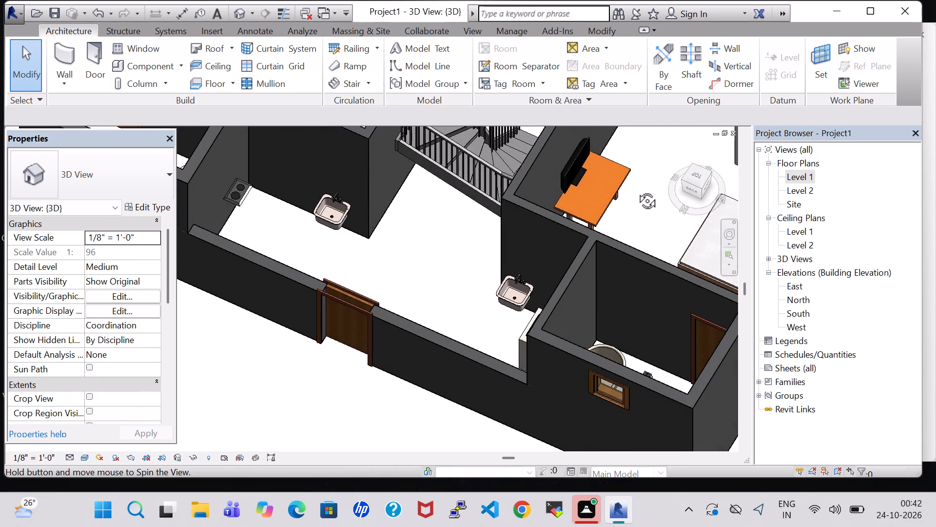
middle_drag(636, 190, 582, 192)
middle_drag(680, 231, 487, 240)
shift+middle_drag(548, 242, 540, 238)
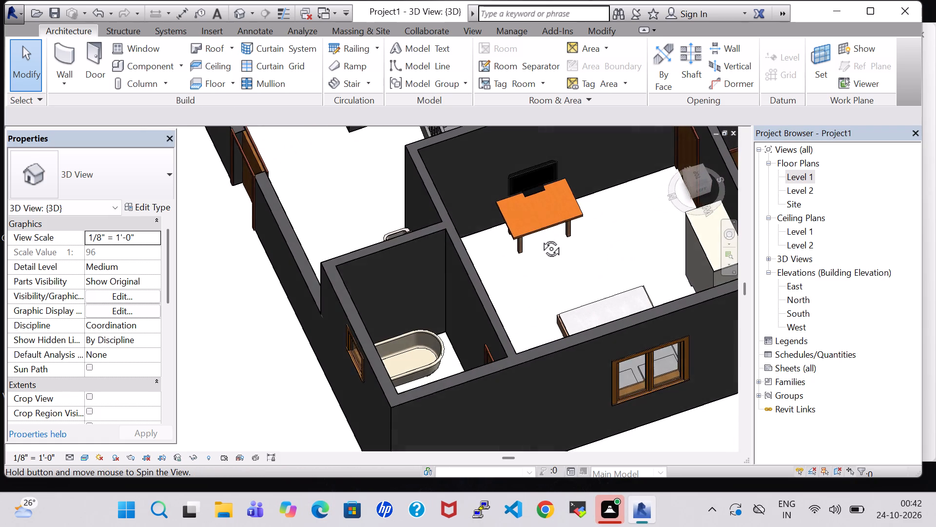
shift+middle_drag(540, 238, 544, 253)
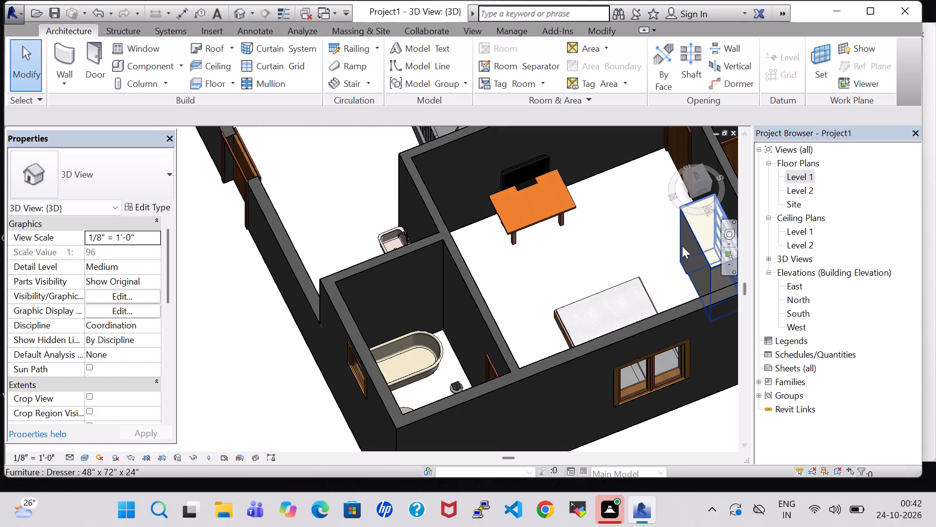
Rotate the bedroom dresser 180 degrees so that its drawers face into the room.
click(690, 245)
click(696, 245)
key(space)
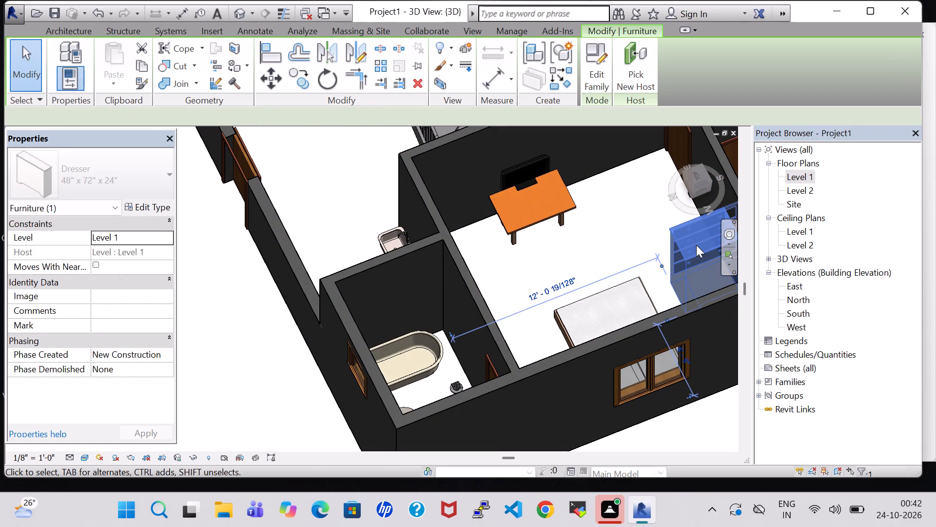
key(space)
click(634, 229)
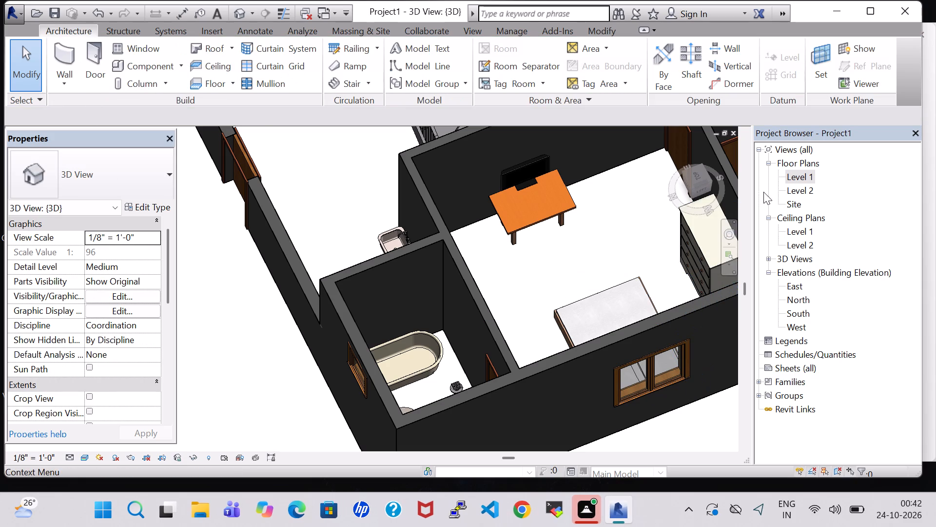
shift+middle_drag(624, 198, 623, 293)
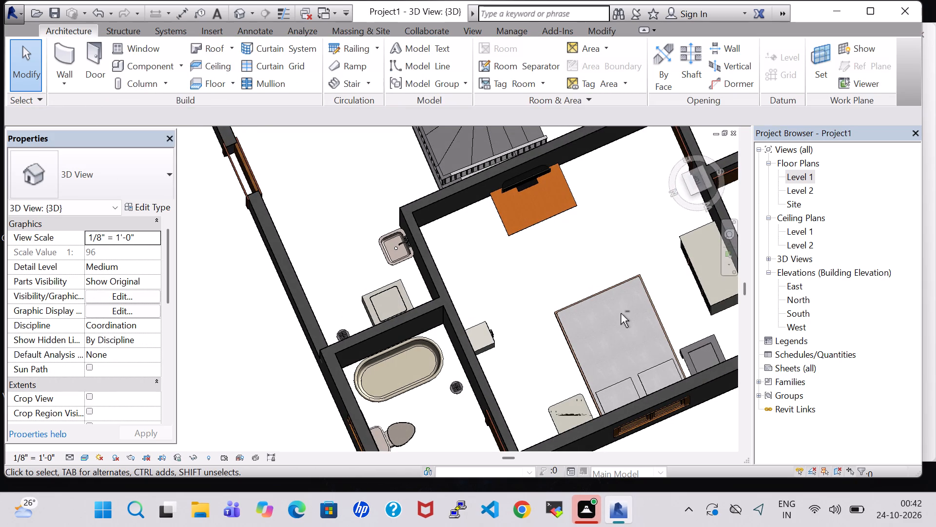
Return to the Level 1 floor plan and save the project as Project88 in the desktop's work folder.
double_click(809, 171)
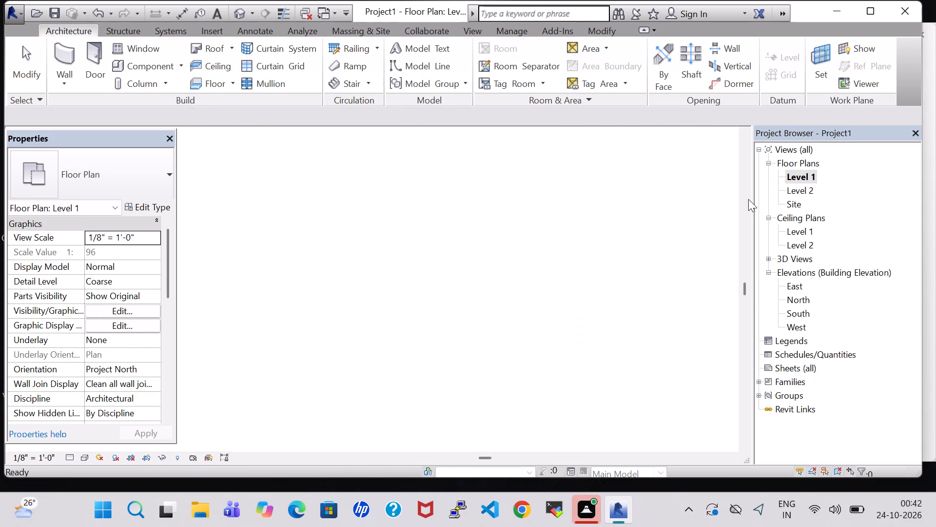
scroll(679, 228, down, 8)
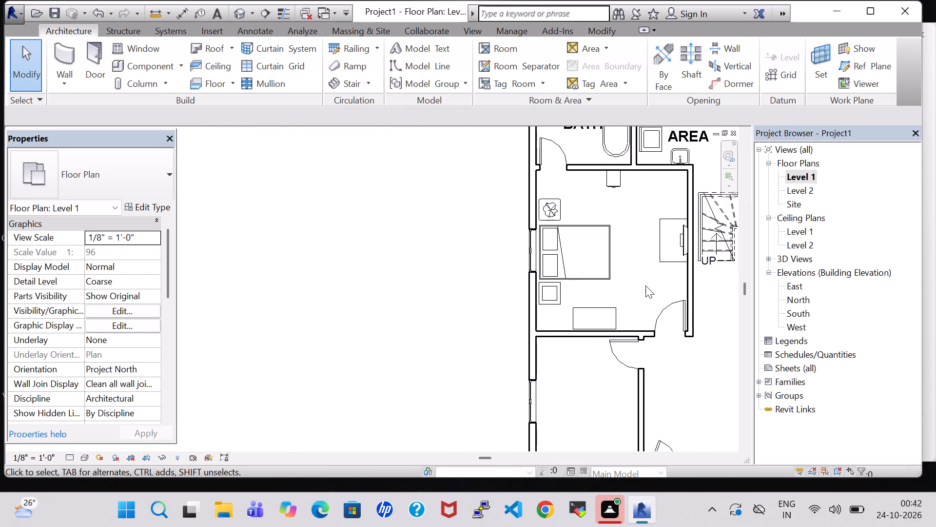
middle_drag(645, 285, 632, 281)
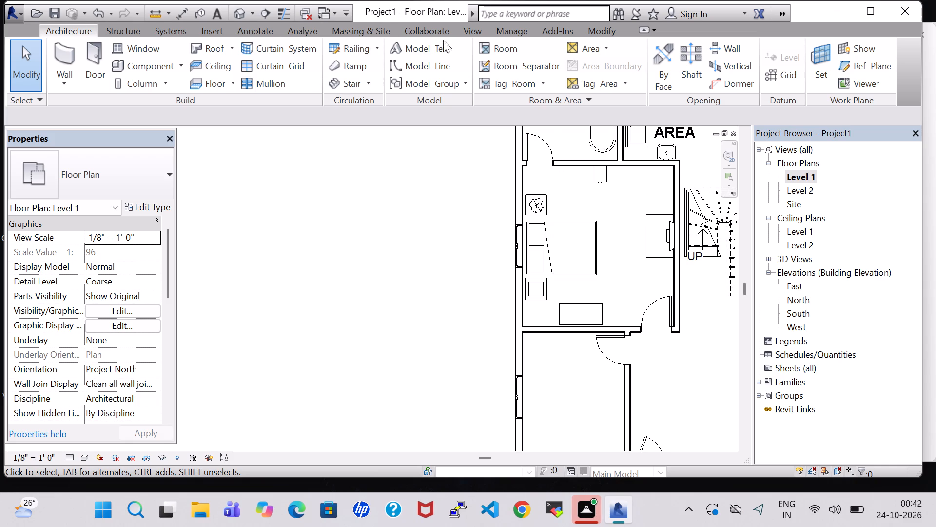
click(517, 52)
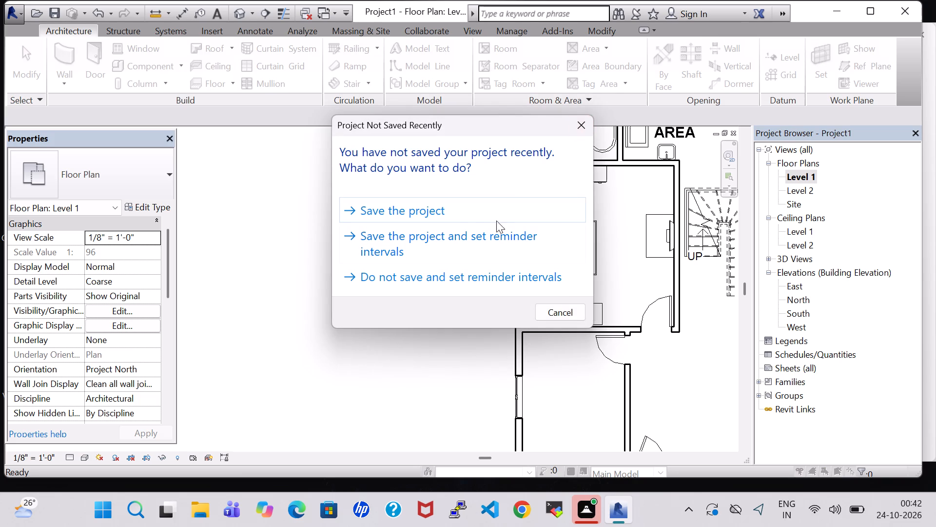
click(402, 200)
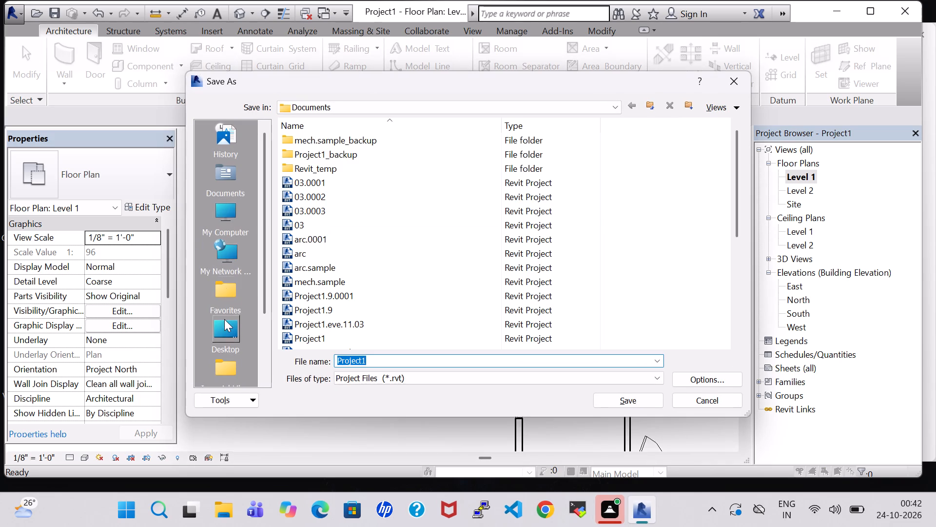
click(224, 321)
scroll(360, 319, down, 2)
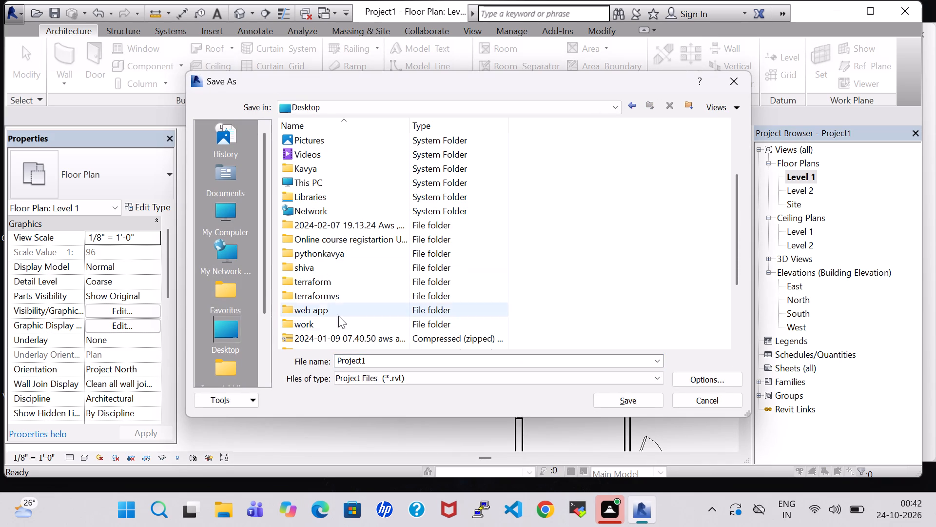
double_click(325, 318)
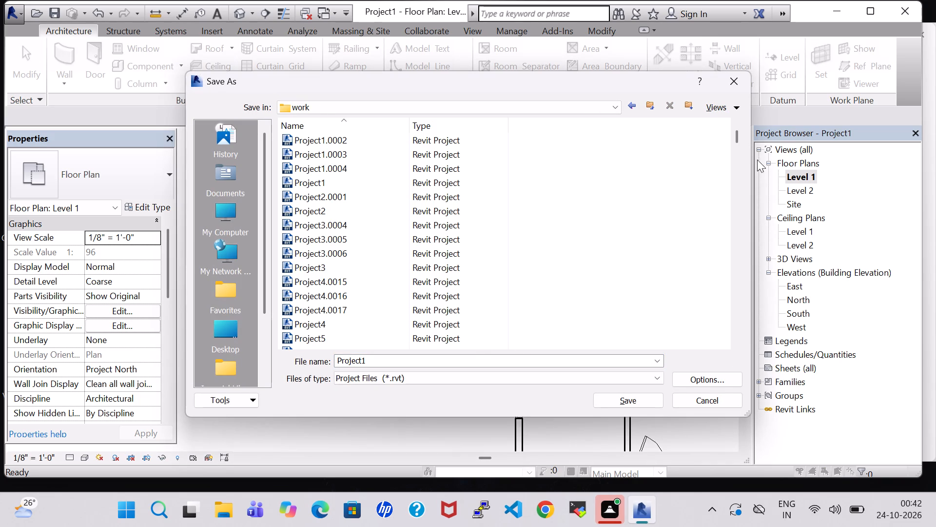
drag(737, 140, 730, 351)
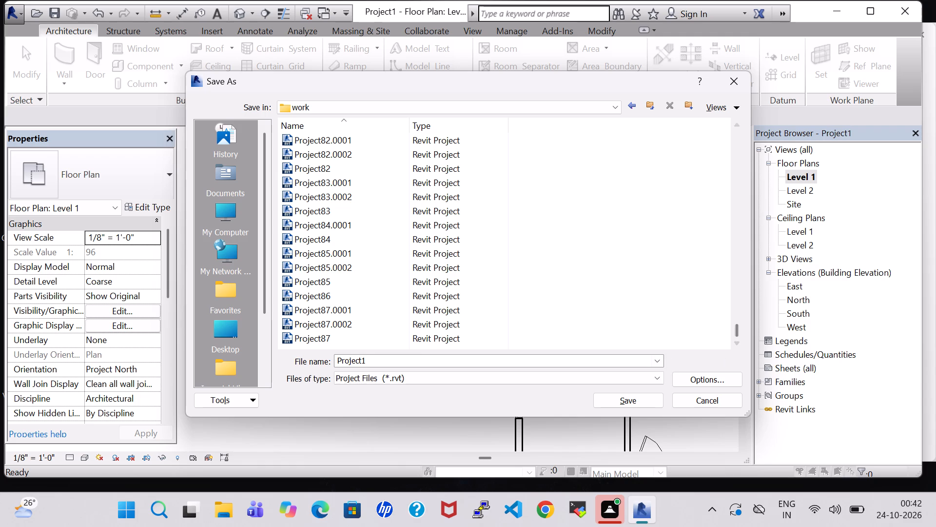
double_click(372, 363)
click(374, 363)
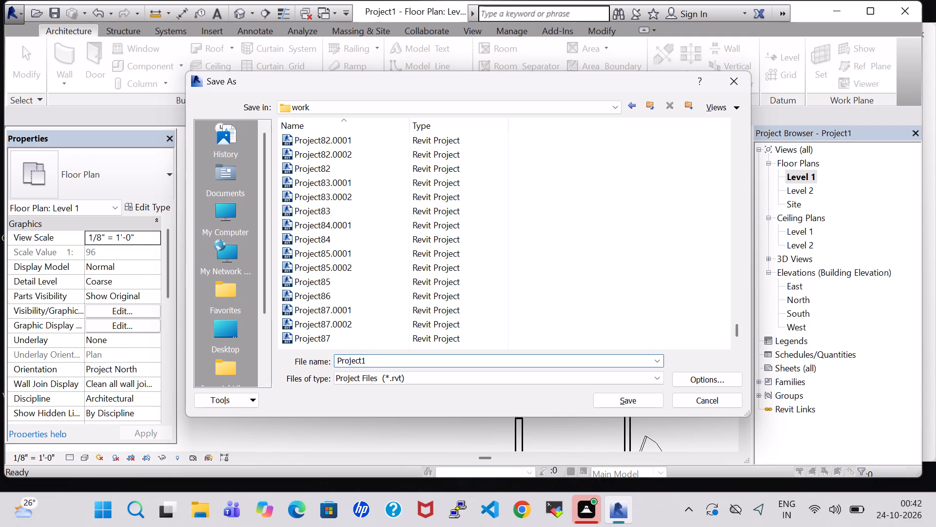
key(BackSpace)
text(88)
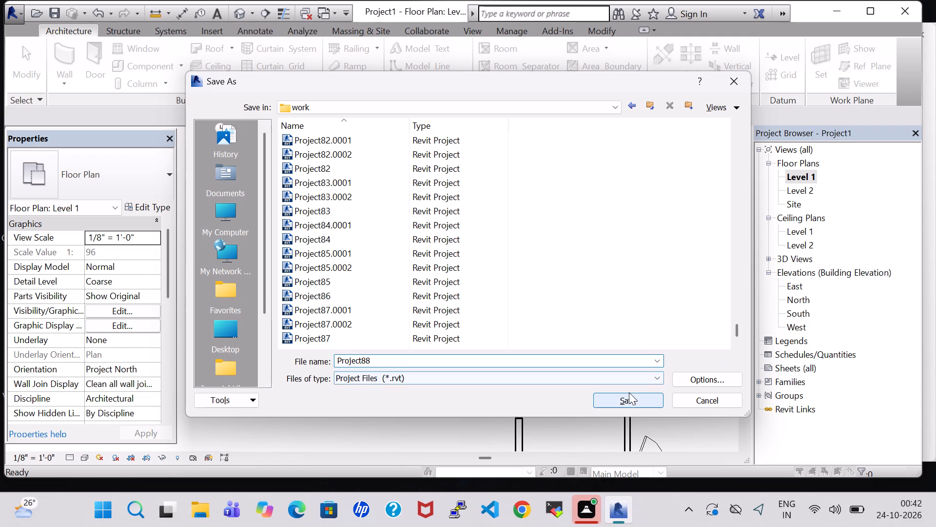
click(631, 398)
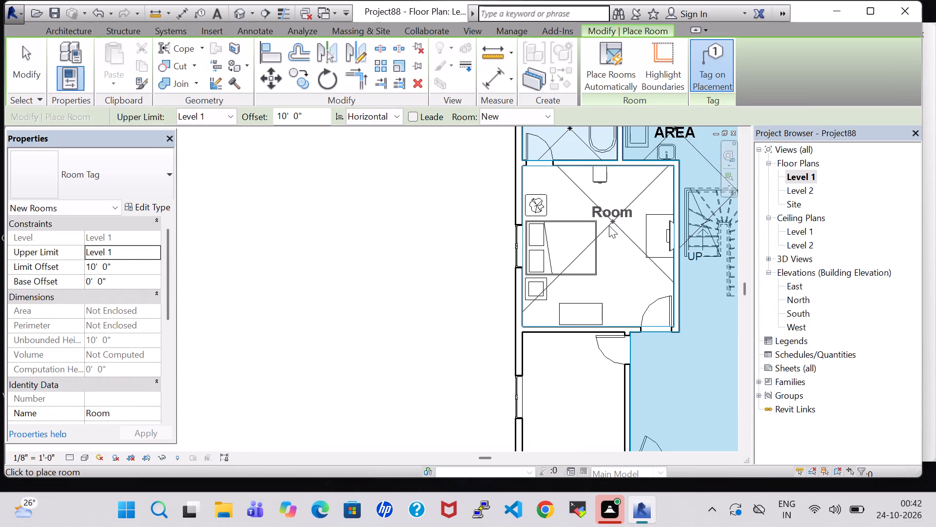
Place a tagged room in the furnished bedroom and name it BEDROOM.
click(601, 243)
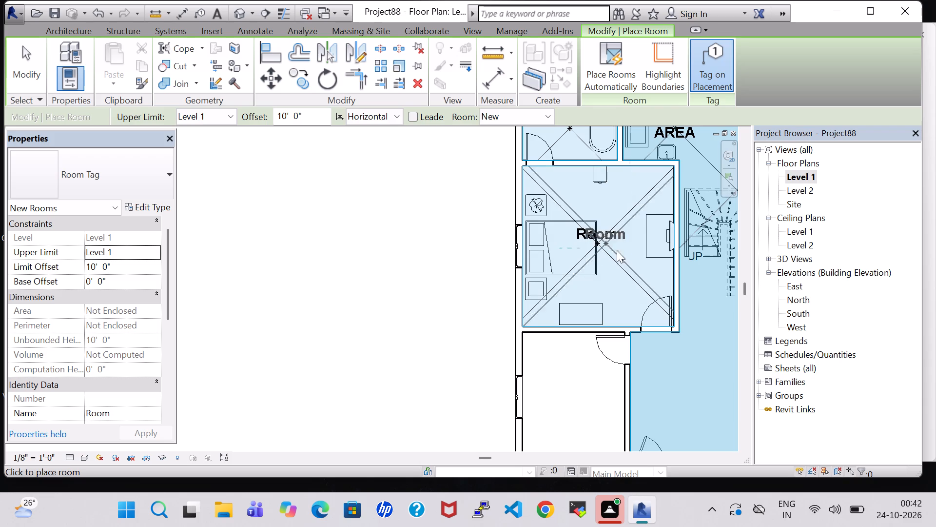
key(Escape)
key(Escape)
double_click(613, 239)
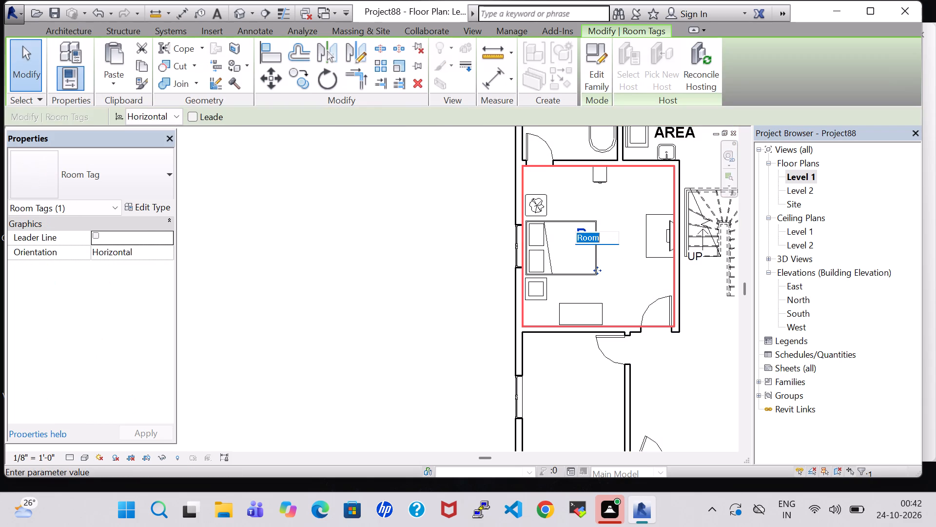
key(BackSpace)
text(BEDROOM)
key(Return)
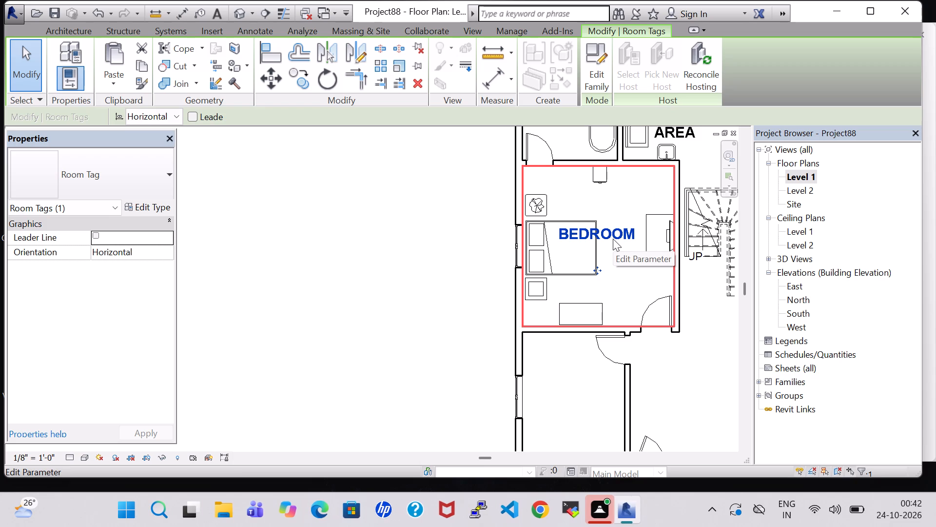
scroll(615, 239, down, 7)
click(665, 302)
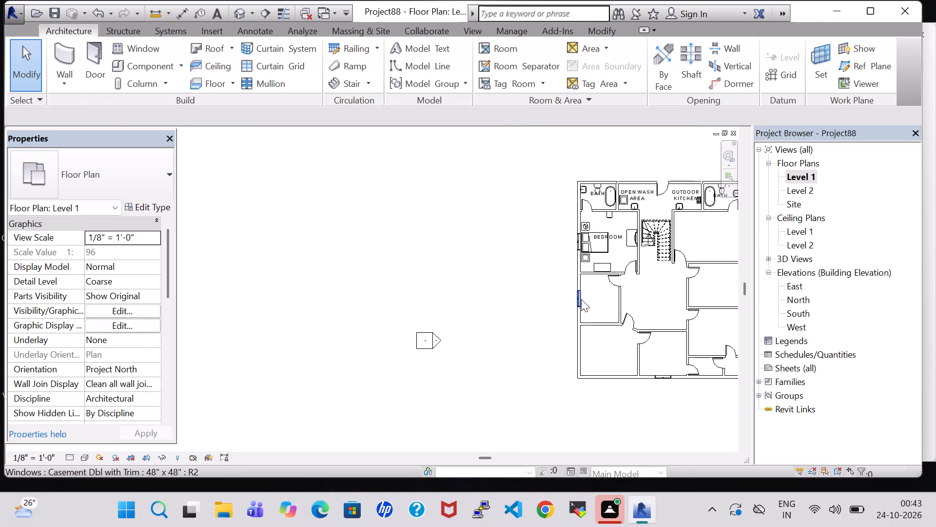
Load Work Station Cubicle from the Furniture System folder and place the rotated 96" x 96" type in the southwest corner of the room south of BEDROOM.
click(139, 69)
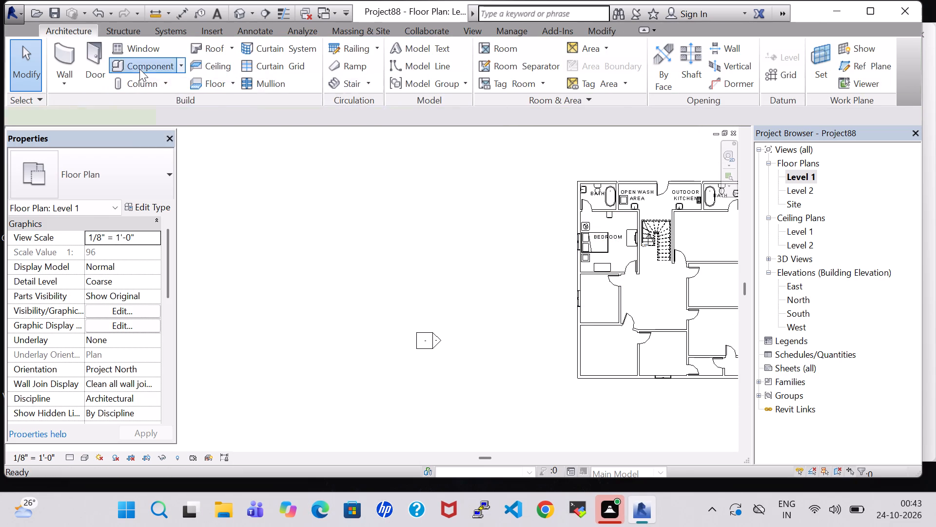
click(600, 80)
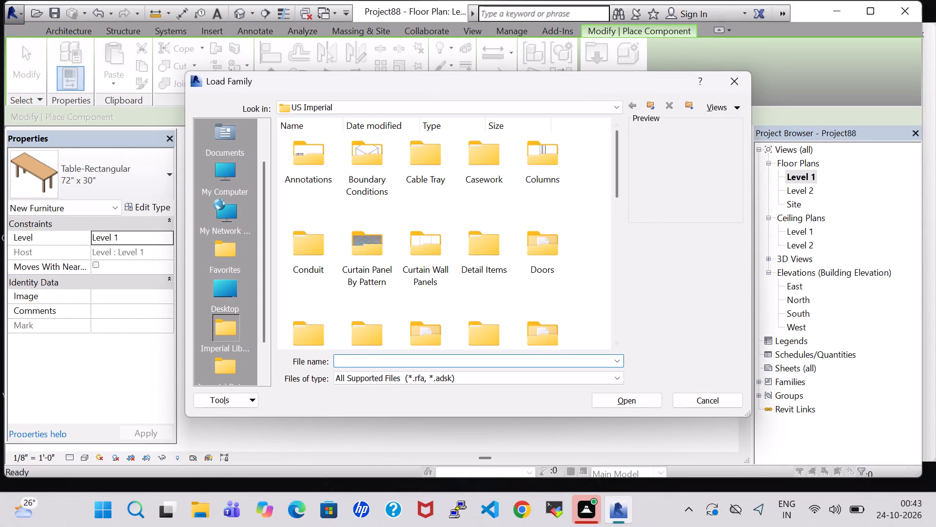
click(538, 342)
key(f)
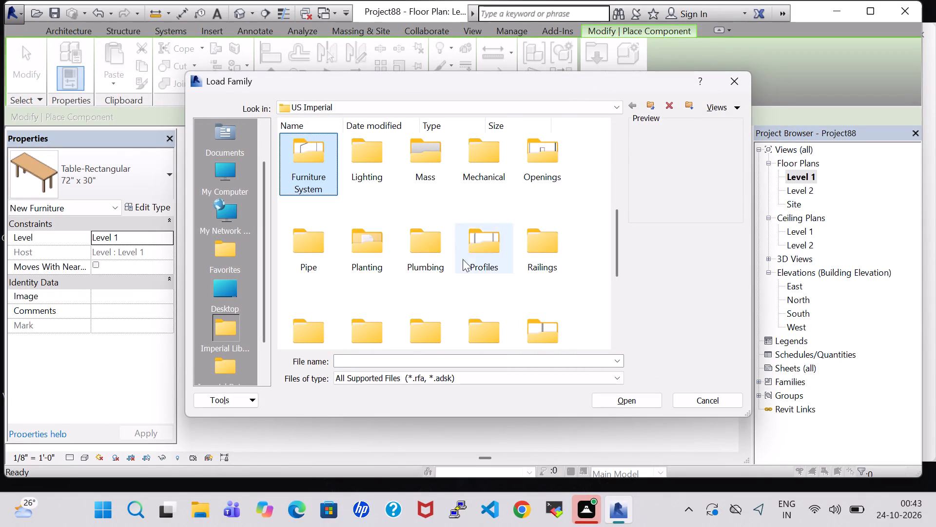
double_click(318, 182)
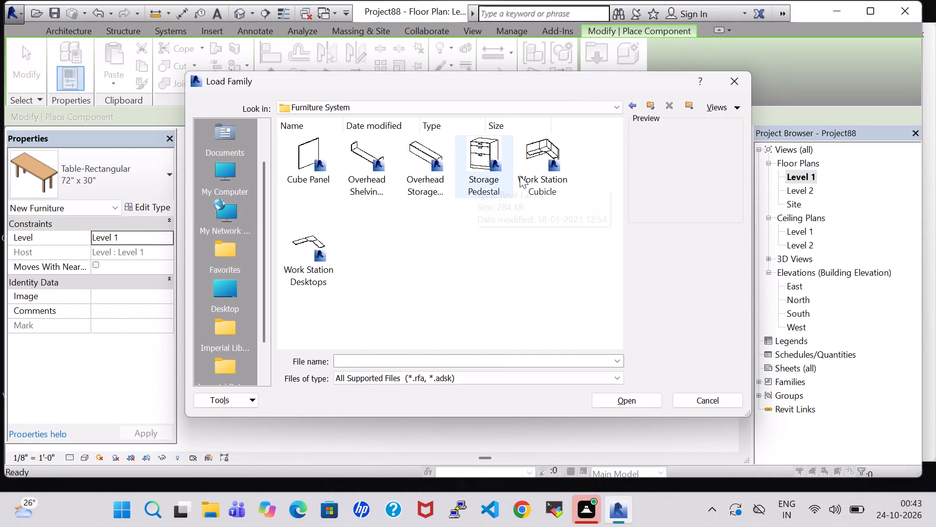
click(529, 175)
click(615, 398)
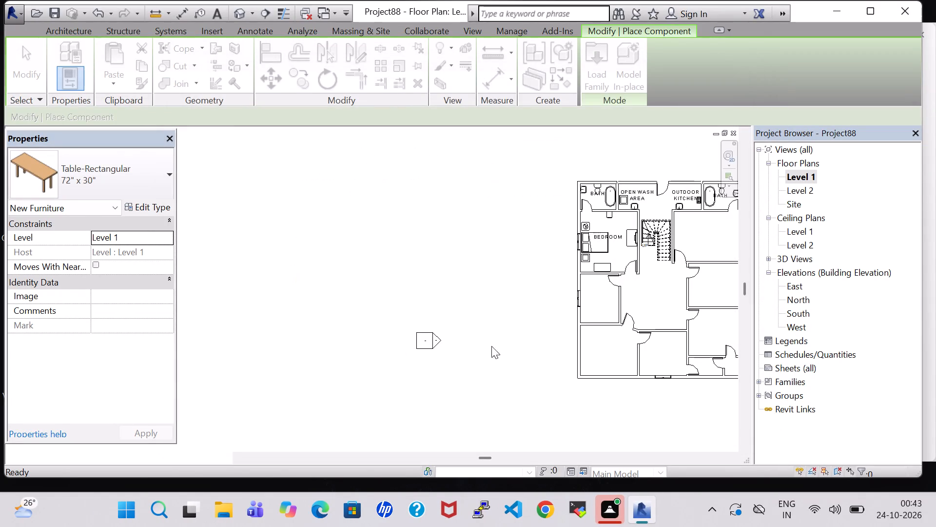
scroll(600, 309, up, 5)
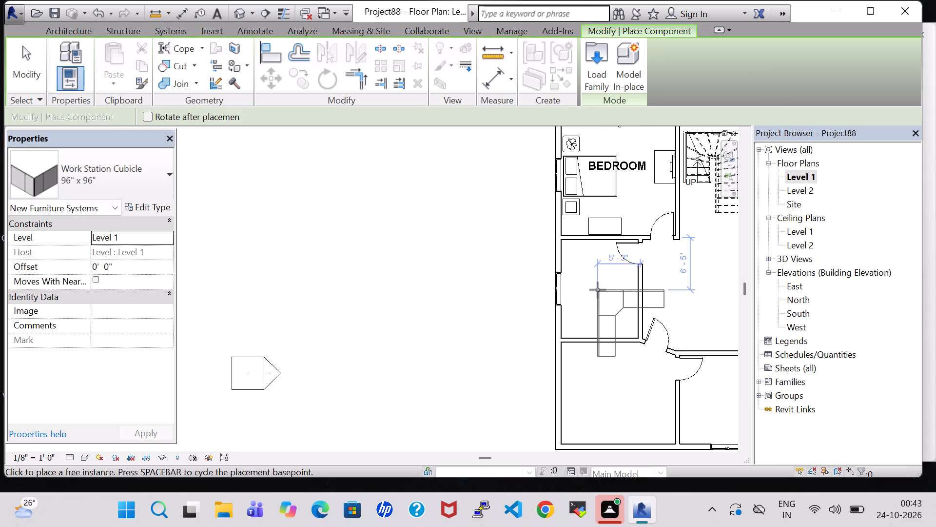
key(space)
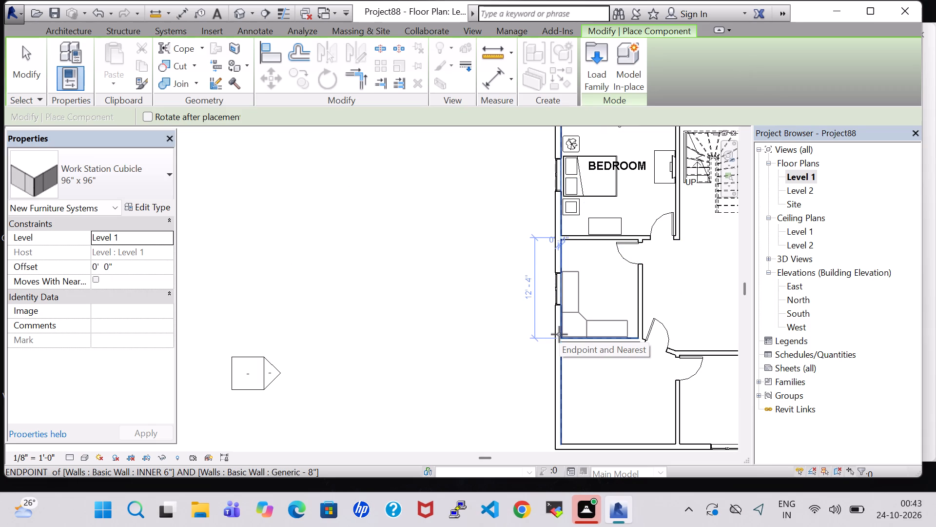
scroll(559, 334, up, 7)
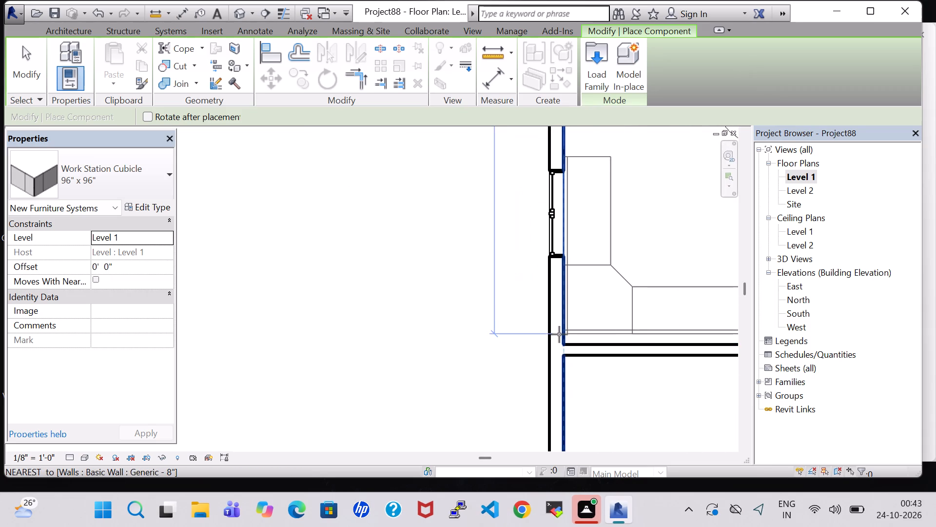
click(559, 340)
scroll(626, 306, down, 5)
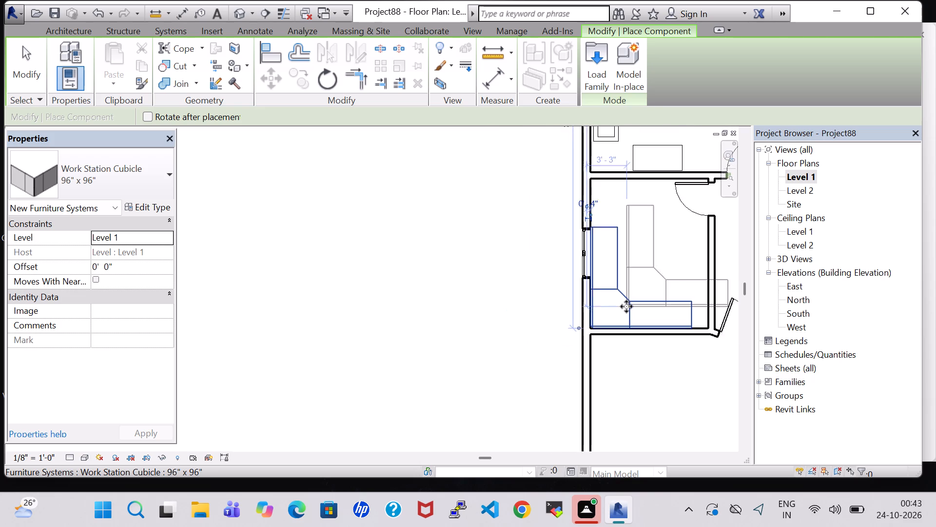
Load the Cook Top-4 Unit family from the Domestic folder of Specialty Equipment.
scroll(626, 306, down, 2)
key(Escape)
key(Escape)
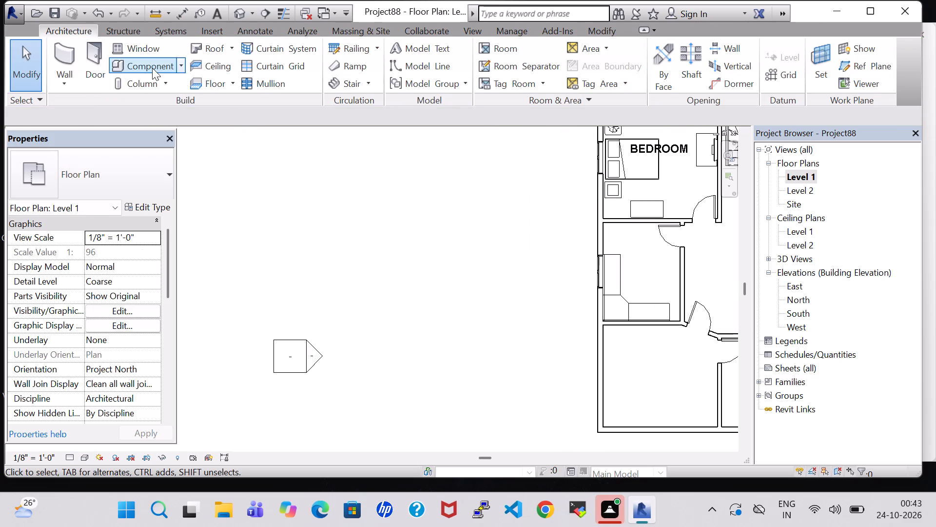
click(152, 68)
click(594, 75)
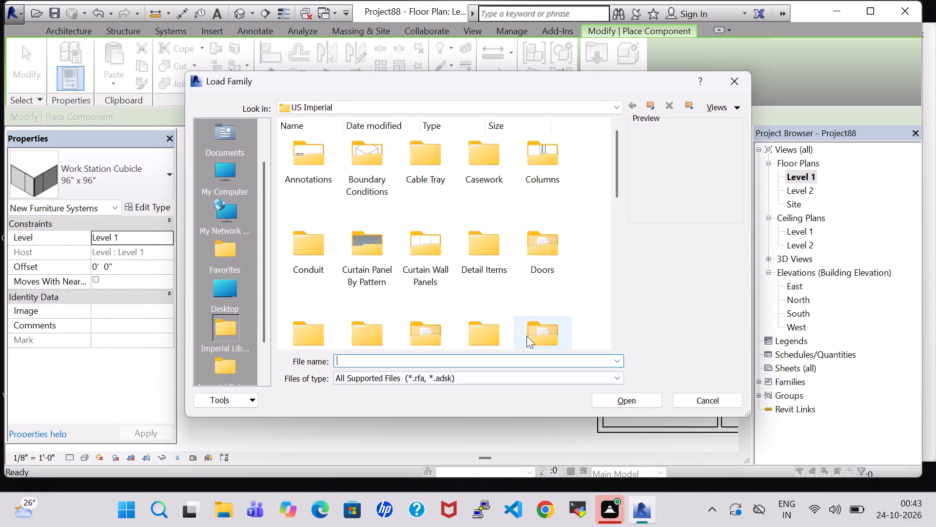
click(537, 333)
key(s)
click(369, 198)
double_click(367, 169)
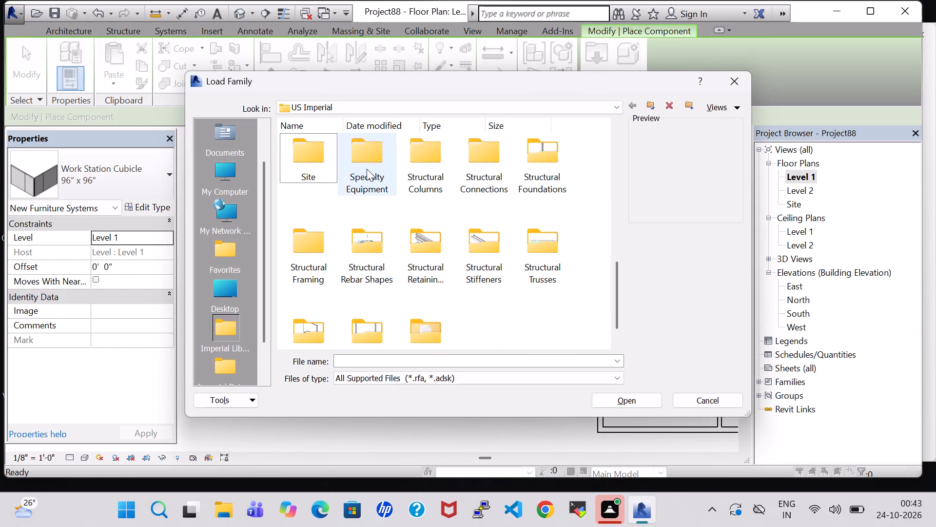
double_click(364, 169)
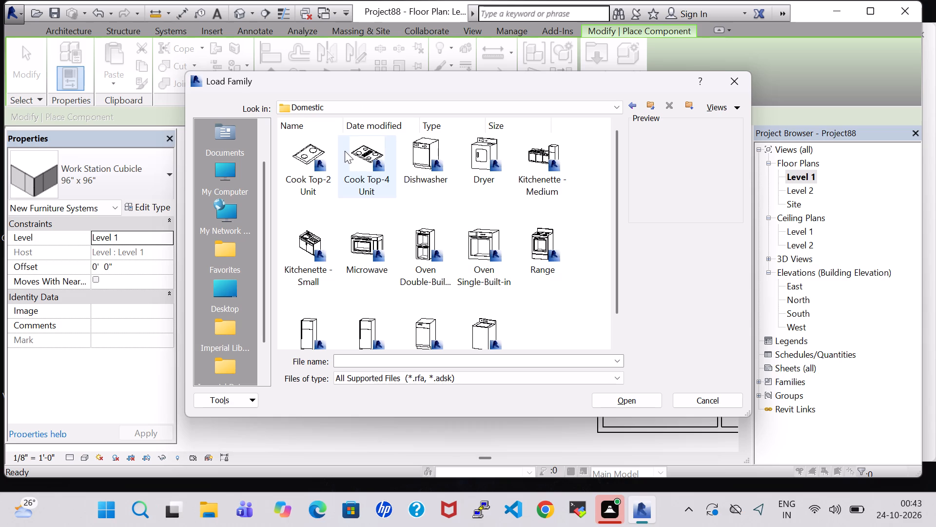
click(345, 151)
click(645, 399)
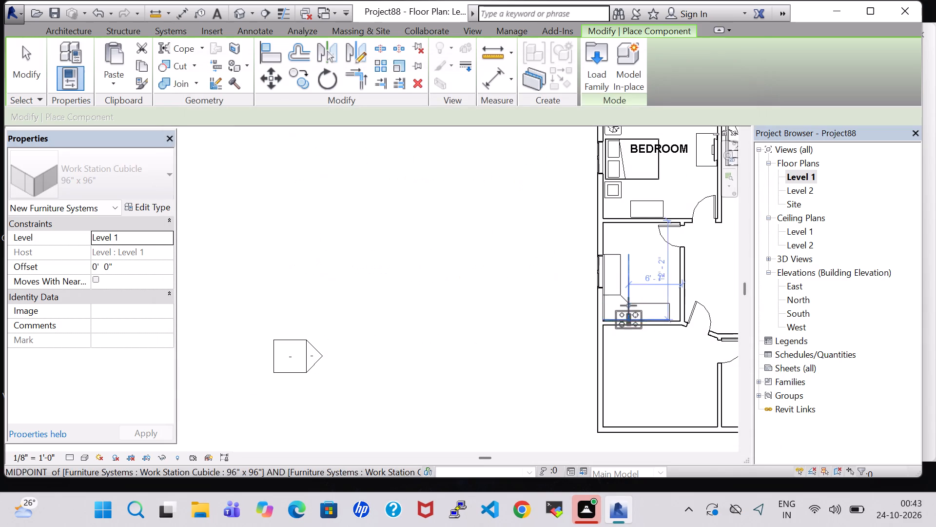
Place the rotated 36" x 20" Cook Top-4 Unit on the cubicle's west worktop, in front of the window.
key(space)
key(space)
scroll(626, 300, up, 5)
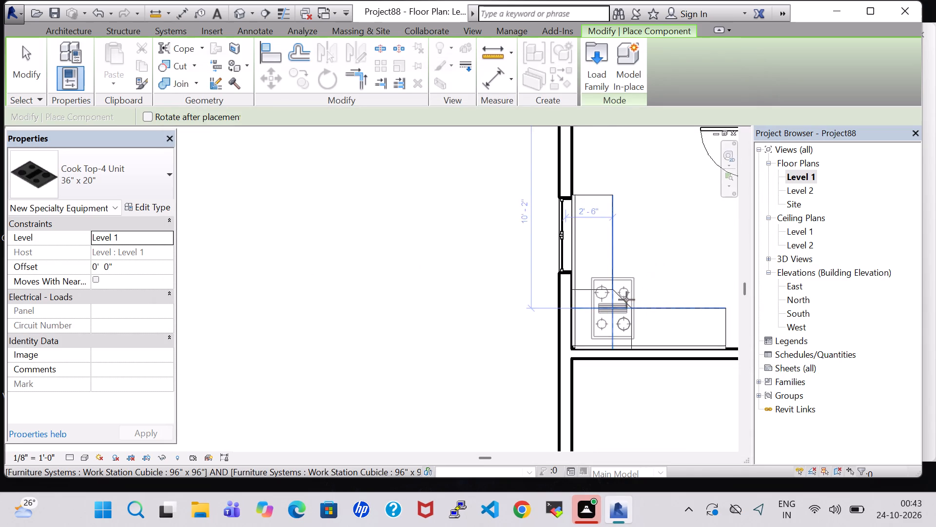
scroll(626, 300, up, 3)
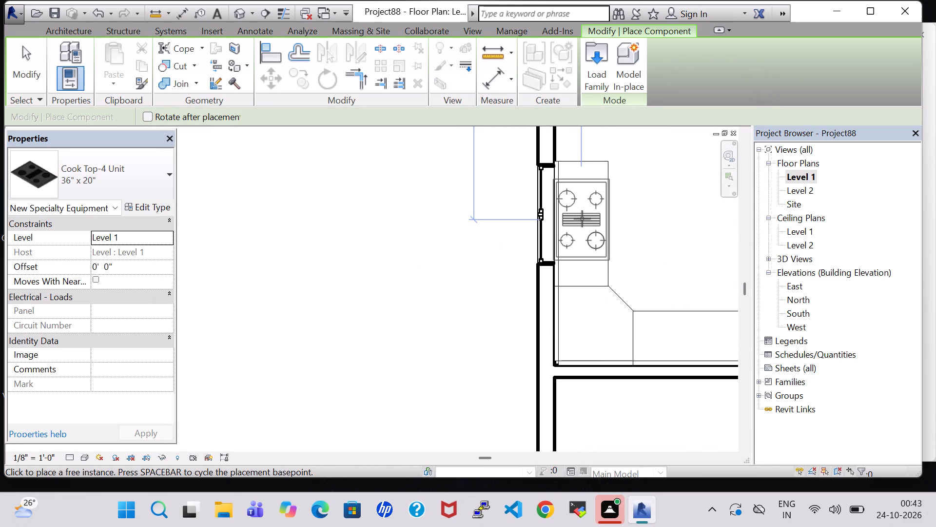
scroll(583, 219, up, 6)
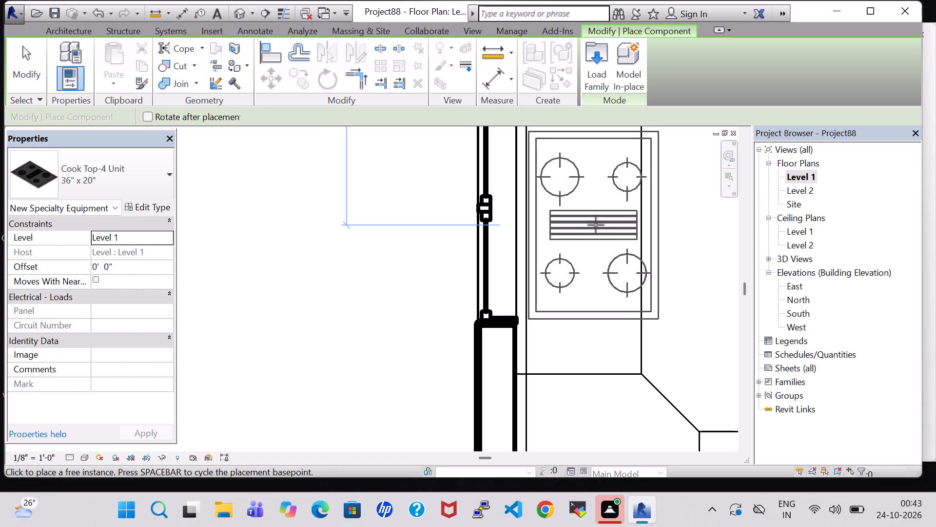
click(585, 223)
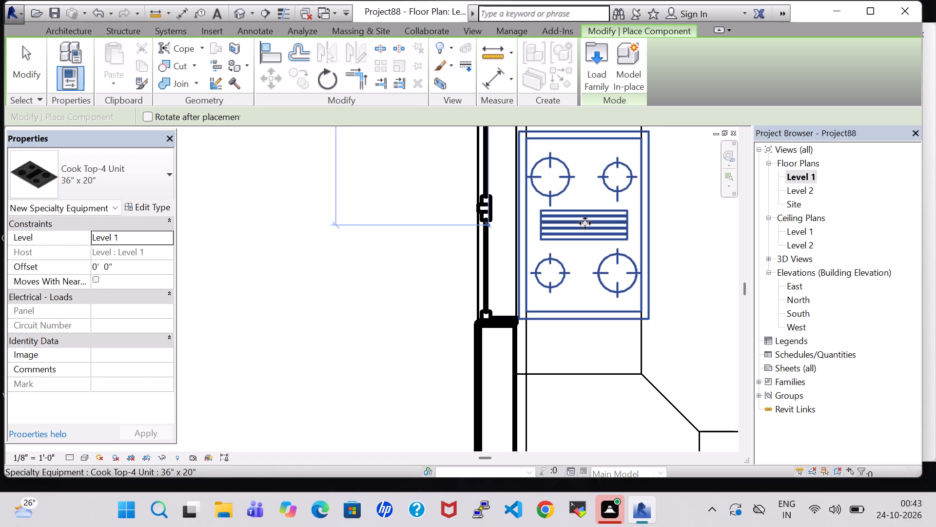
key(Escape)
key(Escape)
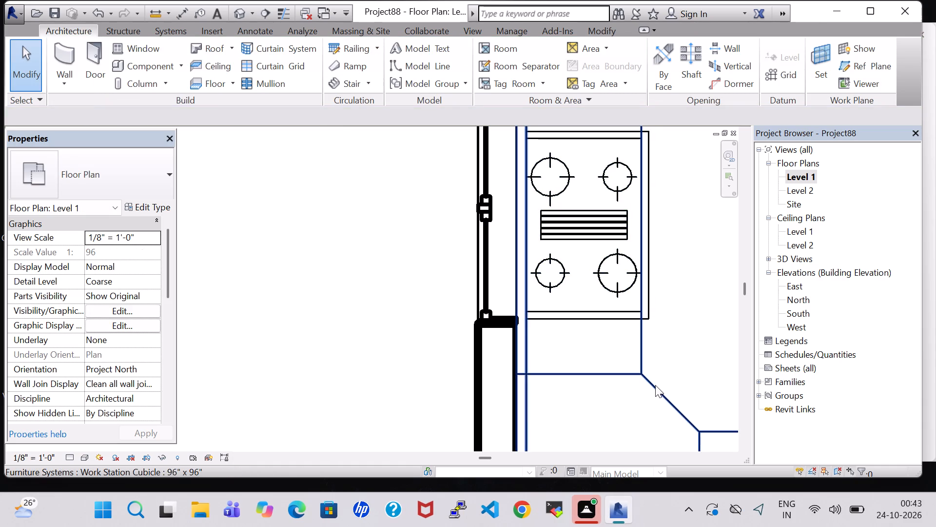
Set both Desktop1 Width and Desktop2 Width of the 96" x 96" Work Station Cubicle type to 2' 3".
click(655, 385)
click(138, 213)
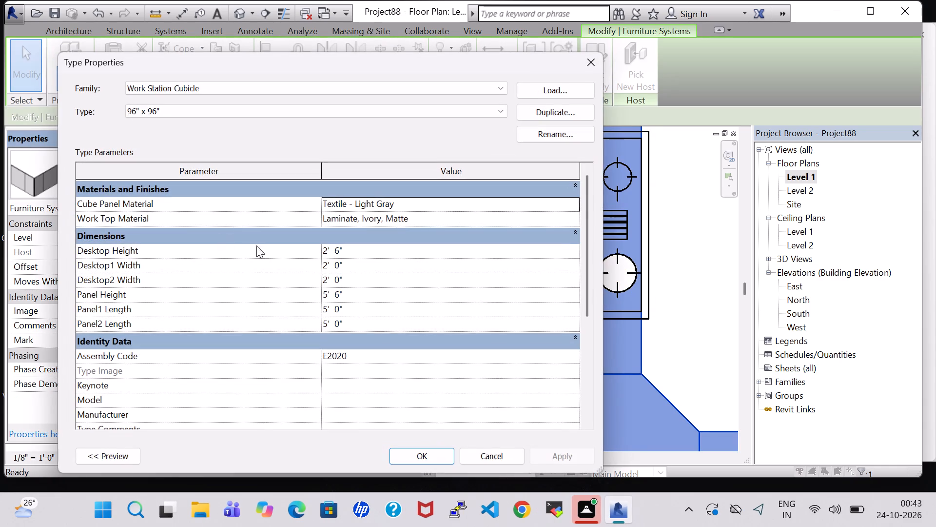
click(340, 269)
key(BackSpace)
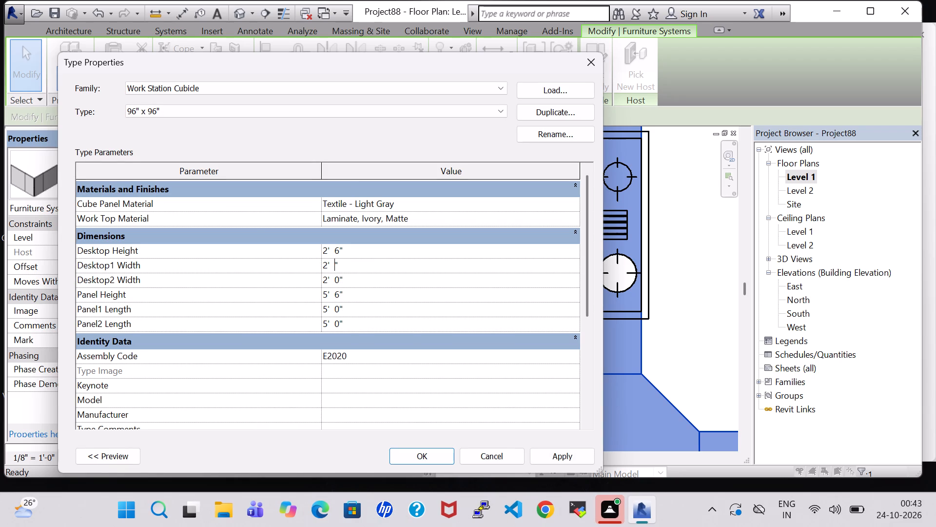
key(3)
click(340, 281)
key(BackSpace)
key(3)
click(407, 451)
click(680, 332)
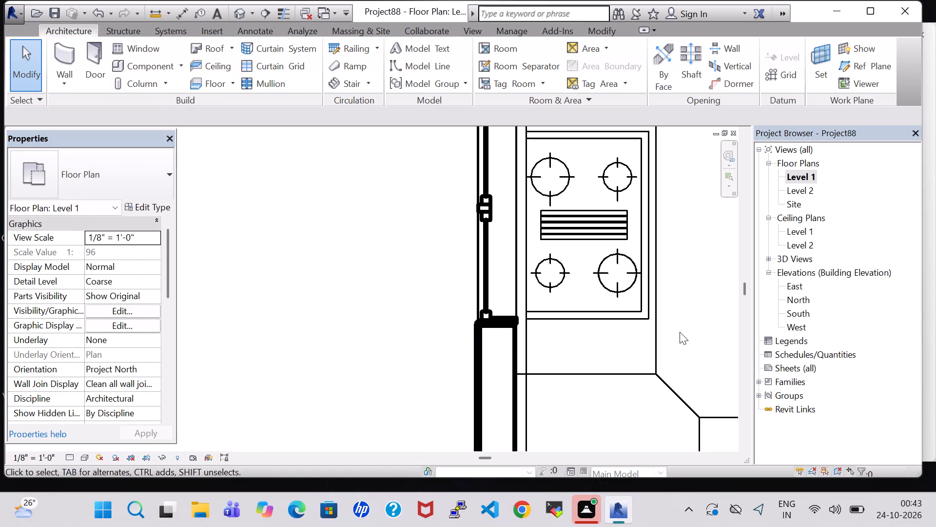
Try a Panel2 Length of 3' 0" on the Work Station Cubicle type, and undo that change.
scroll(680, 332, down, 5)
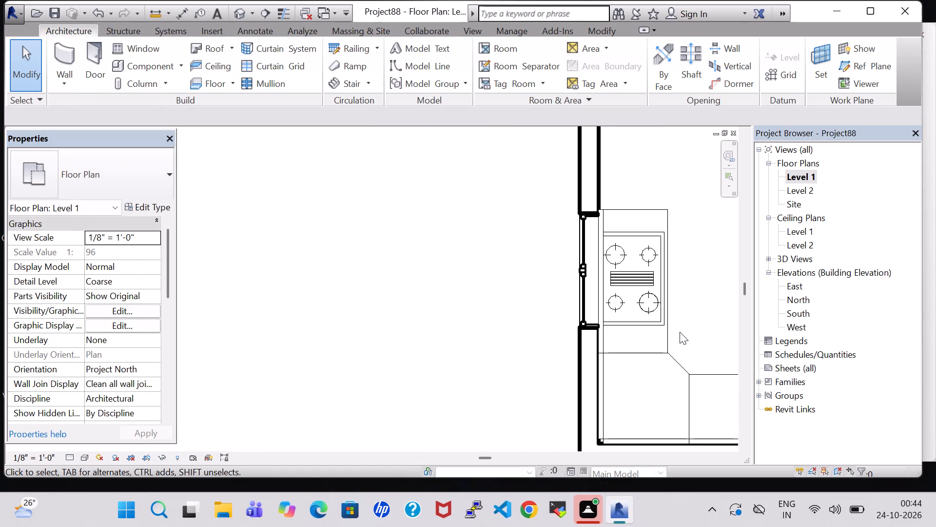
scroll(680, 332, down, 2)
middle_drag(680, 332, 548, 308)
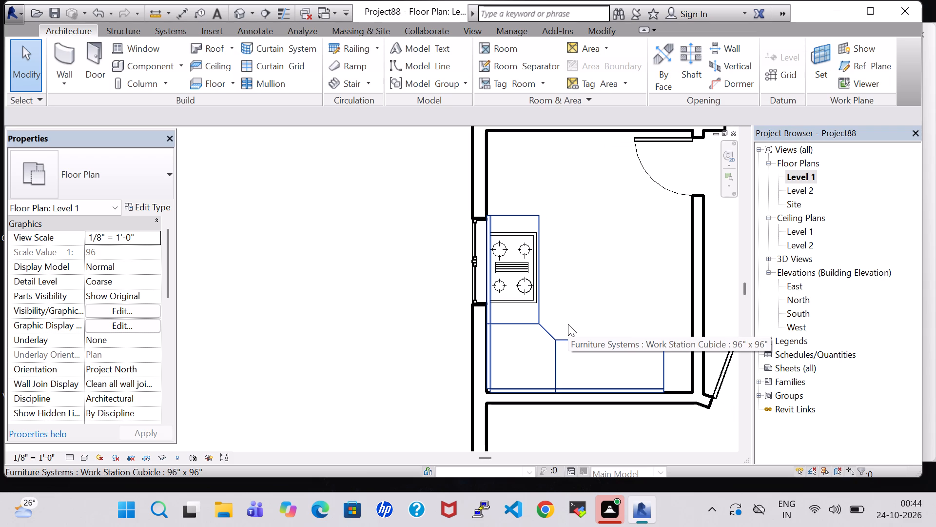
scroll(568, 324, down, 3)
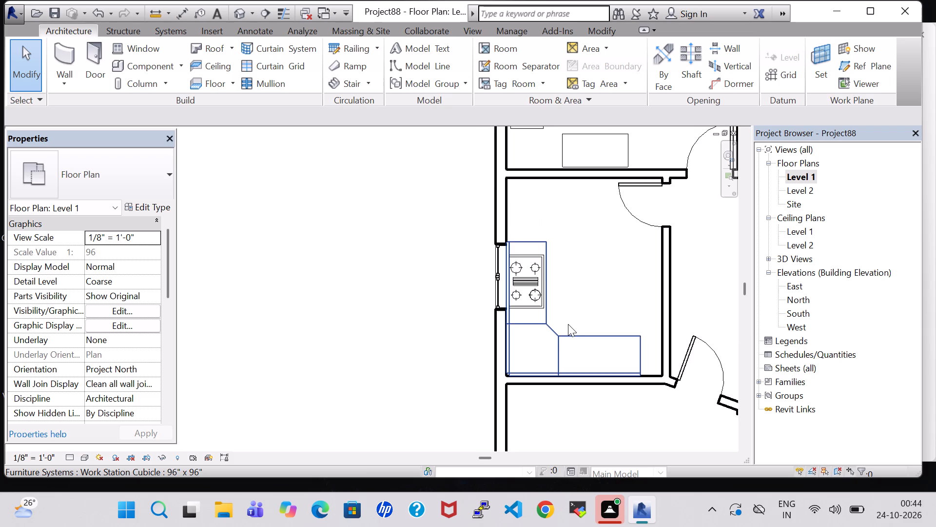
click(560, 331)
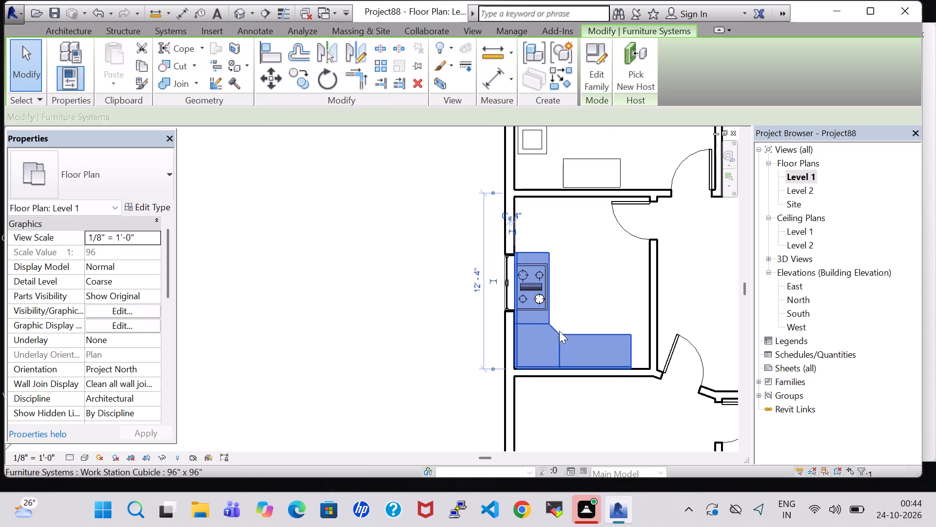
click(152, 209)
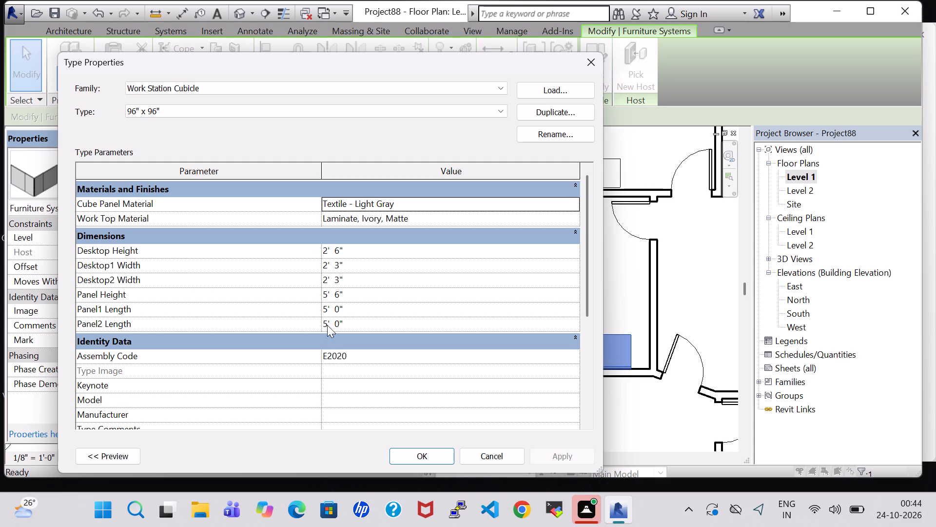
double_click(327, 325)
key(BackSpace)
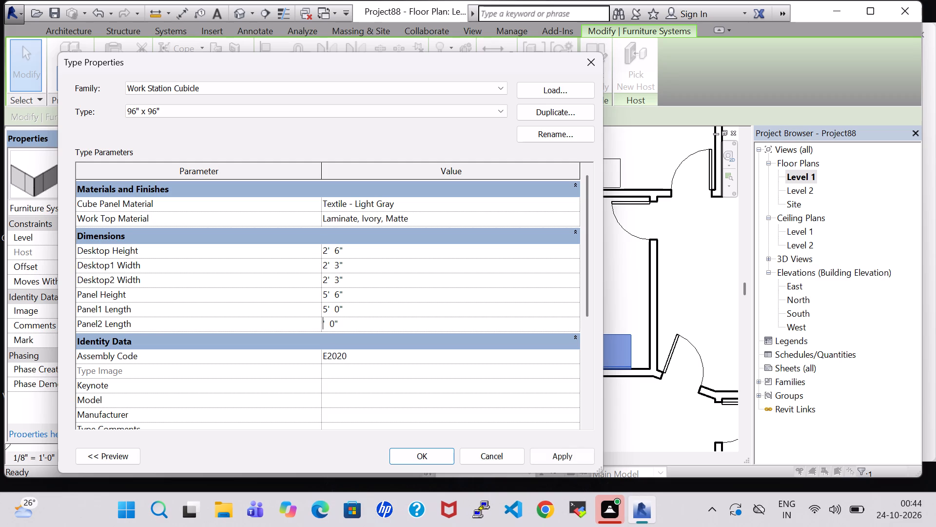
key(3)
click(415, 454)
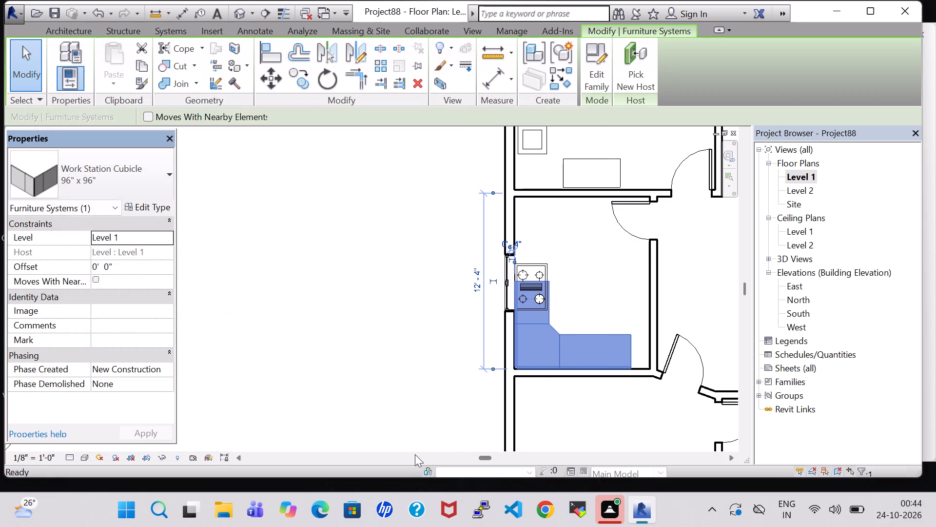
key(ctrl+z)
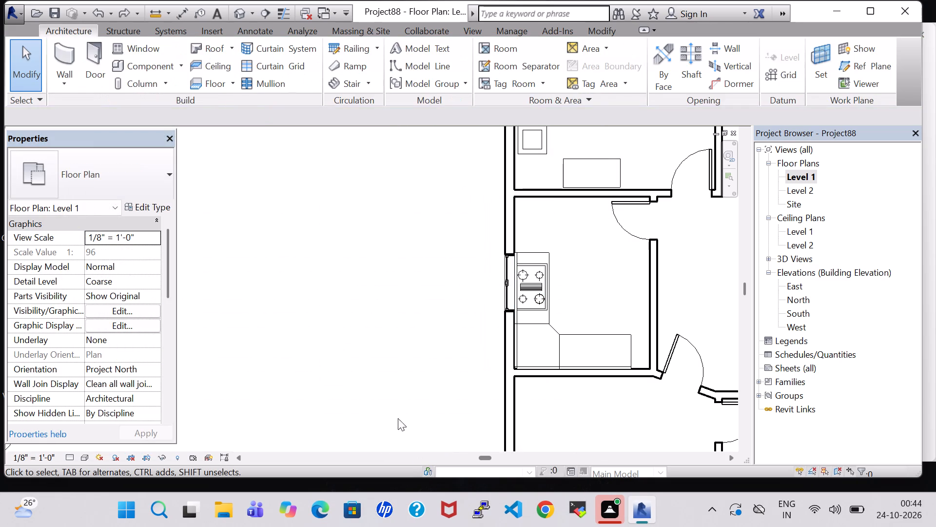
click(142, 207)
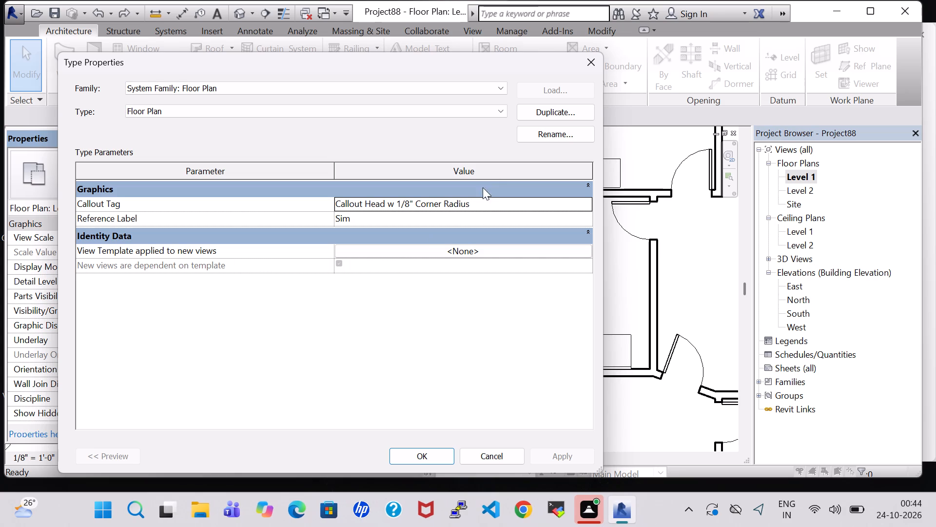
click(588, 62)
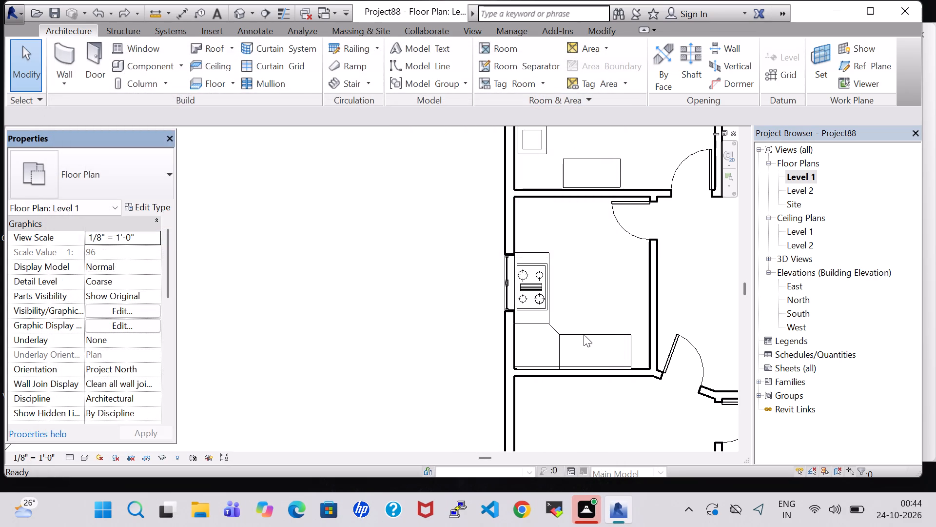
Set the Work Station Cubicle type's Panel1 Length to 3' 0" to shorten its leg along the south wall.
click(584, 335)
click(146, 209)
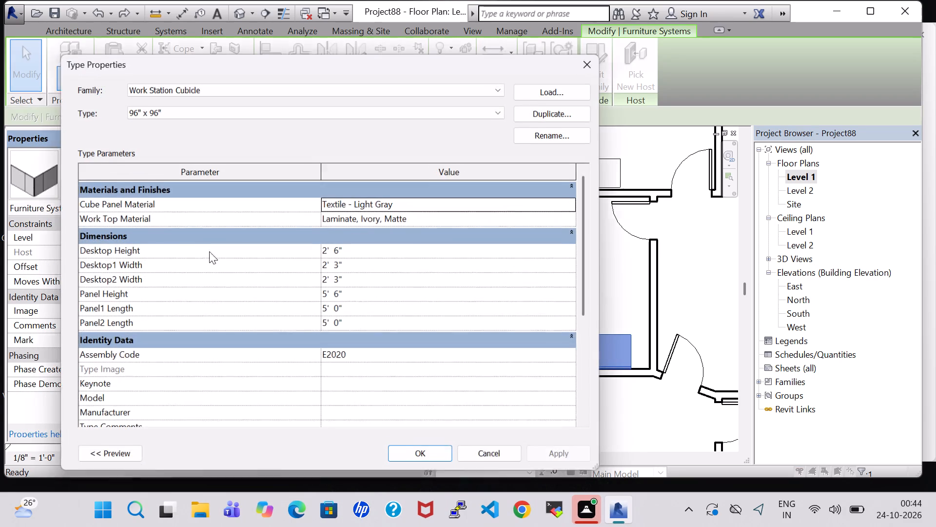
click(330, 310)
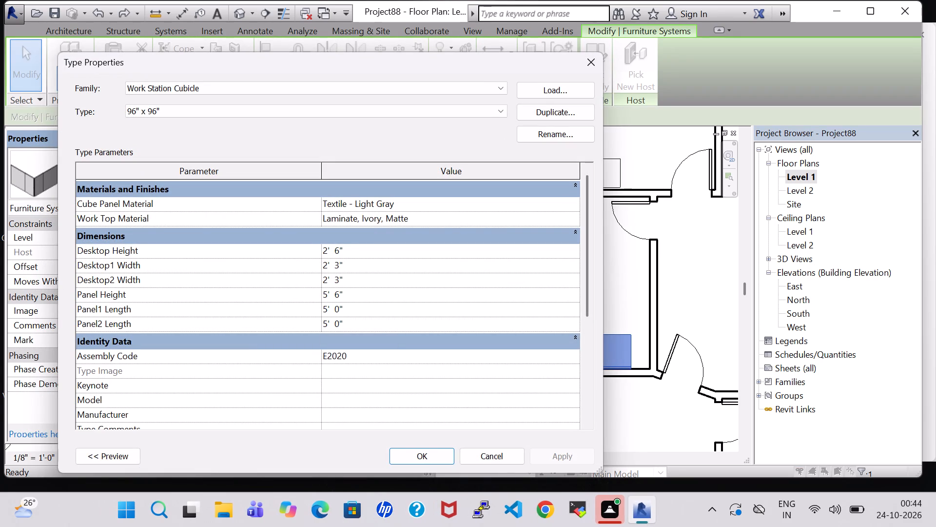
click(328, 310)
key(BackSpace)
key(3)
click(422, 462)
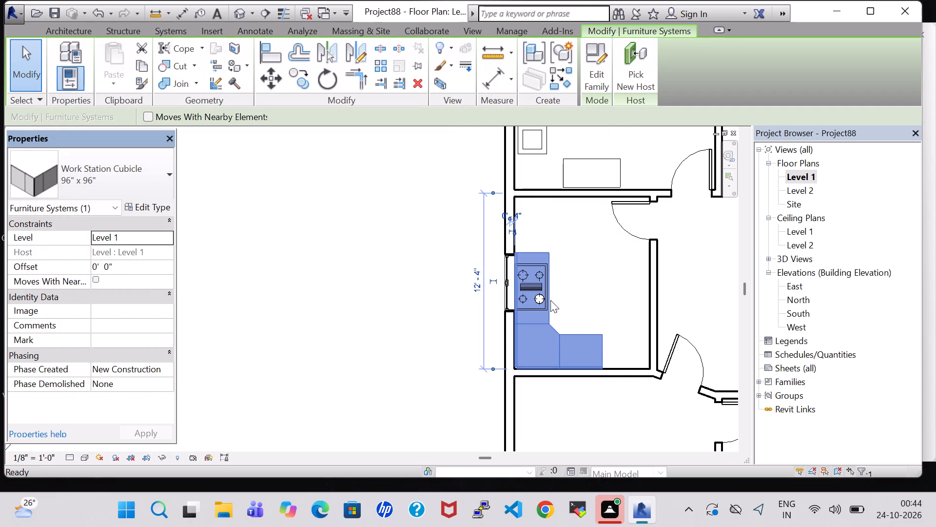
click(574, 298)
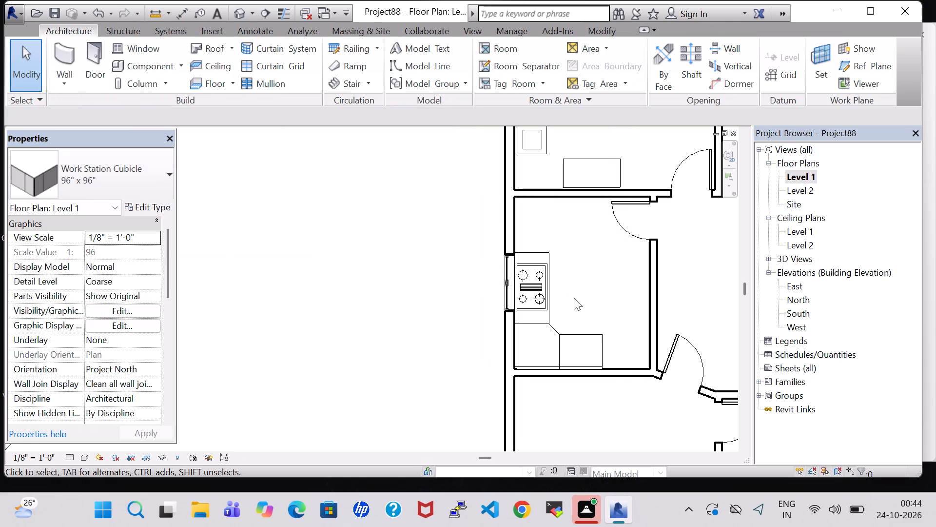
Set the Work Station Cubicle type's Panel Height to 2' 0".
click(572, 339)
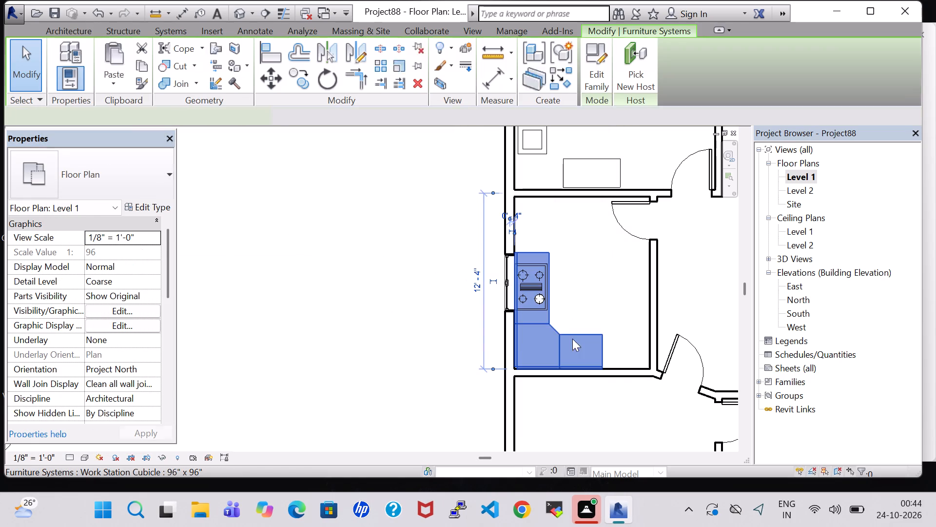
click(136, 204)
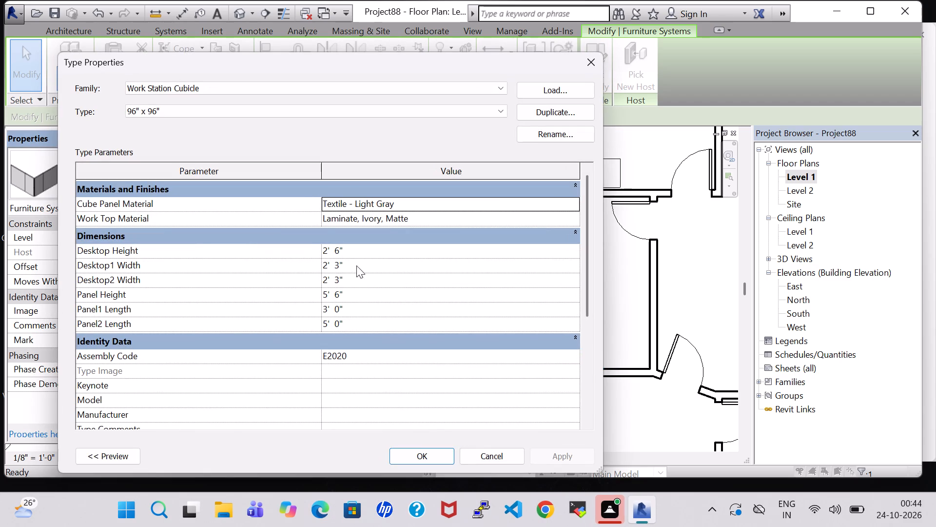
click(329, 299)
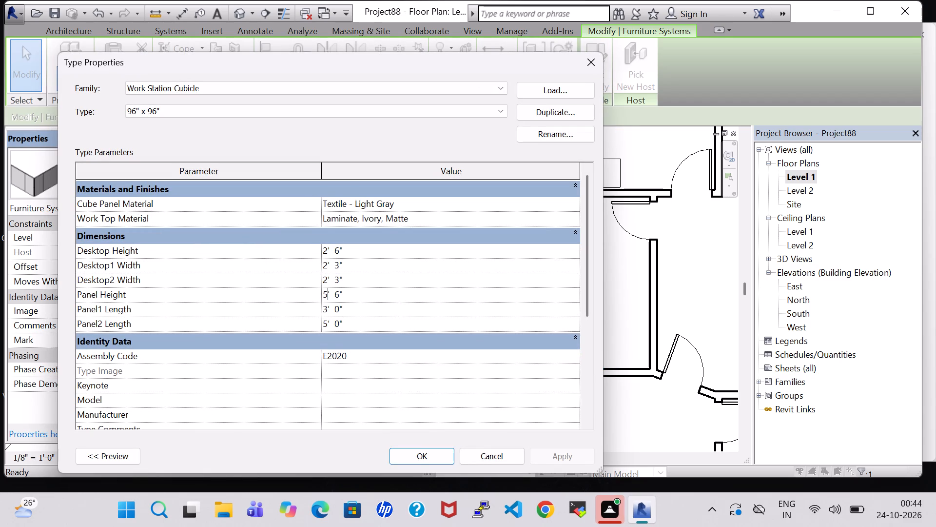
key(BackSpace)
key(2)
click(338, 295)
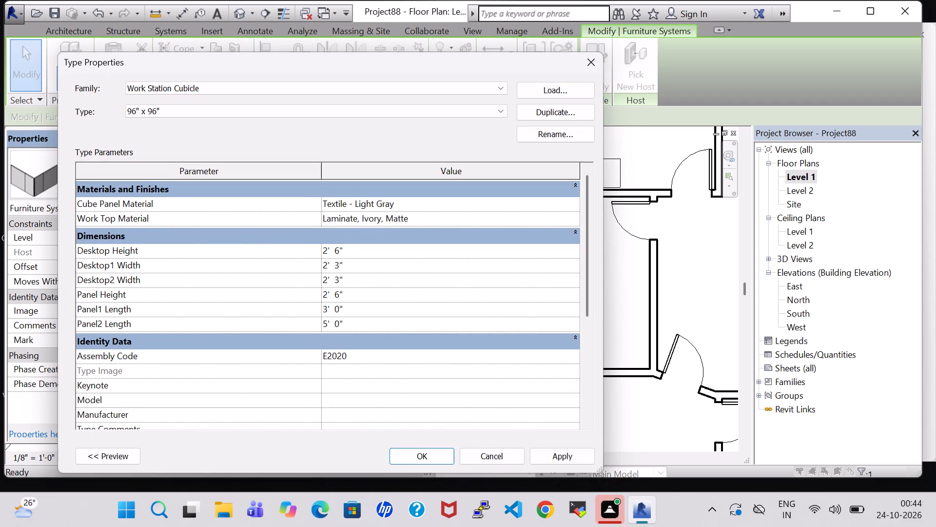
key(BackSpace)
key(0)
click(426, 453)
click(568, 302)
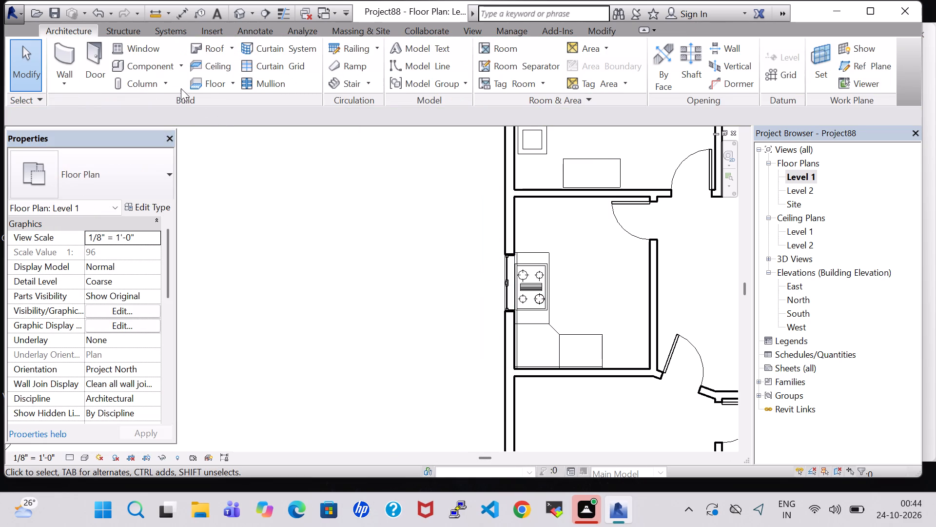
Load the Refrigerator family from the Domestic folder of the Specialty Equipment library for component placement.
click(159, 67)
click(588, 65)
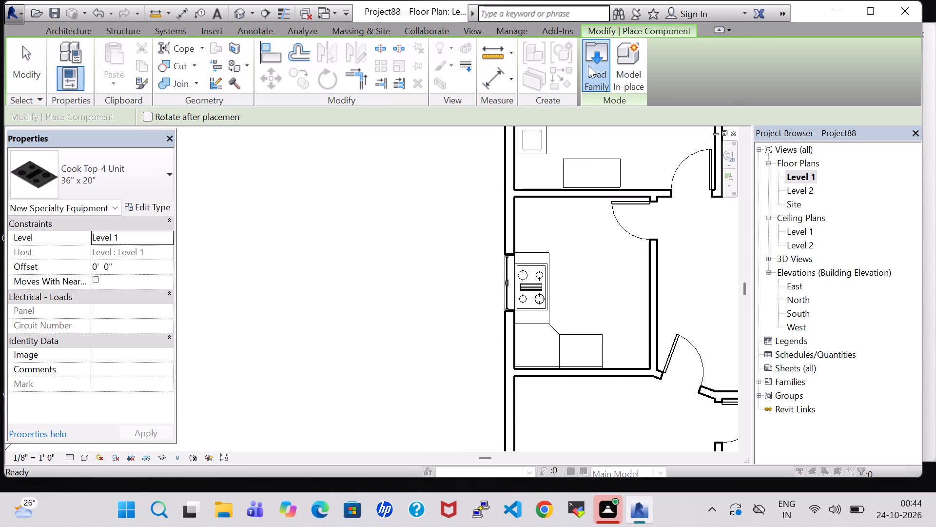
click(468, 246)
key(s)
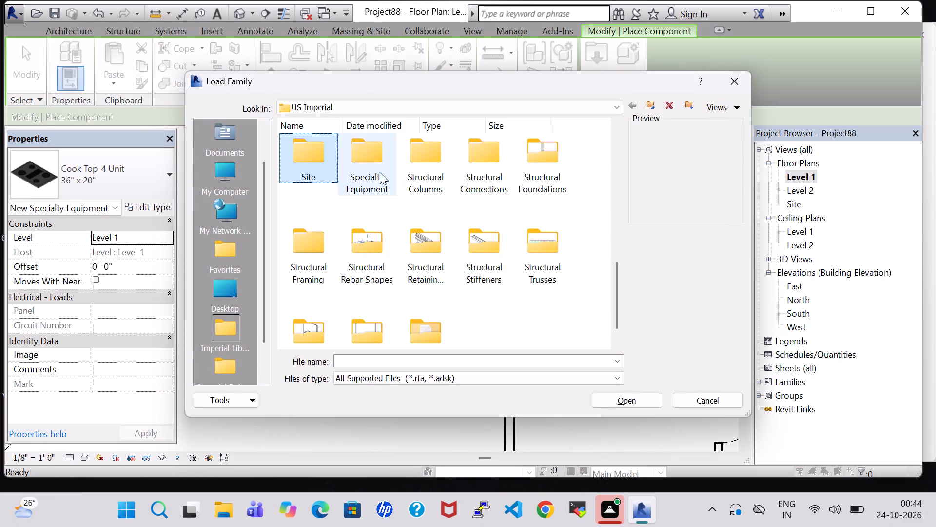
double_click(375, 171)
double_click(372, 162)
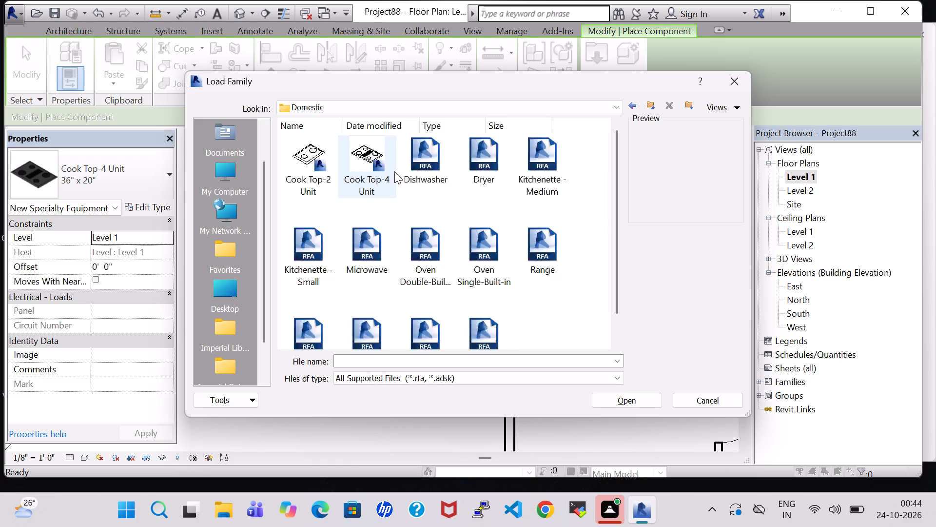
scroll(454, 208, down, 2)
click(374, 306)
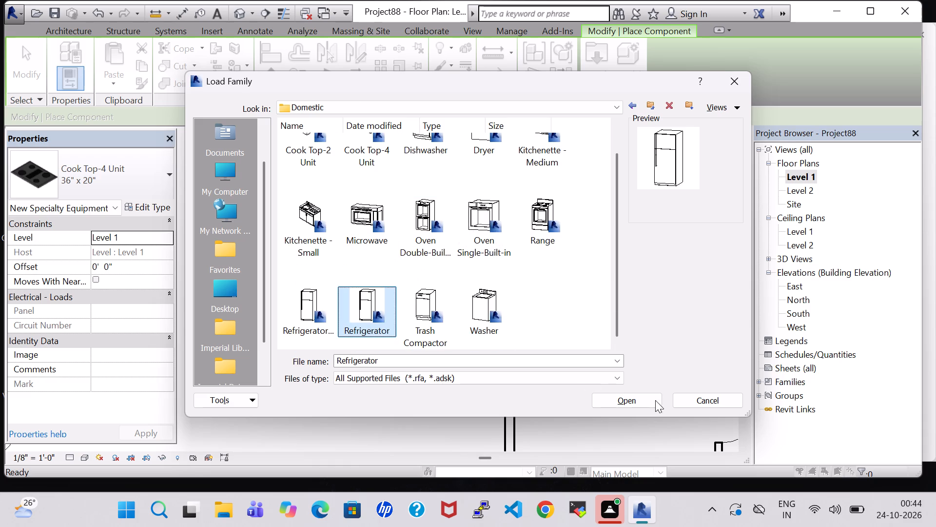
click(646, 397)
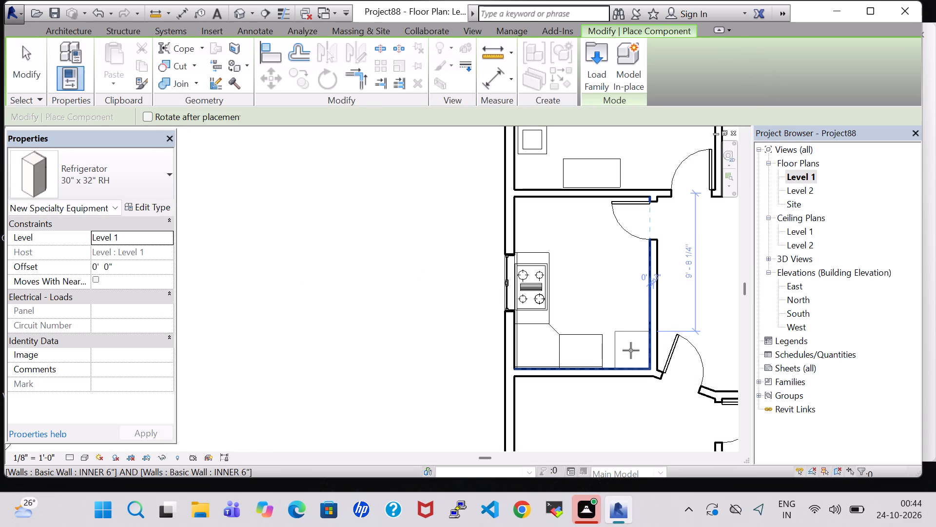
Place the 30" x 32" RH Refrigerator against the kitchen's south wall, between the cubicle's end and the east wall.
scroll(624, 349, up, 5)
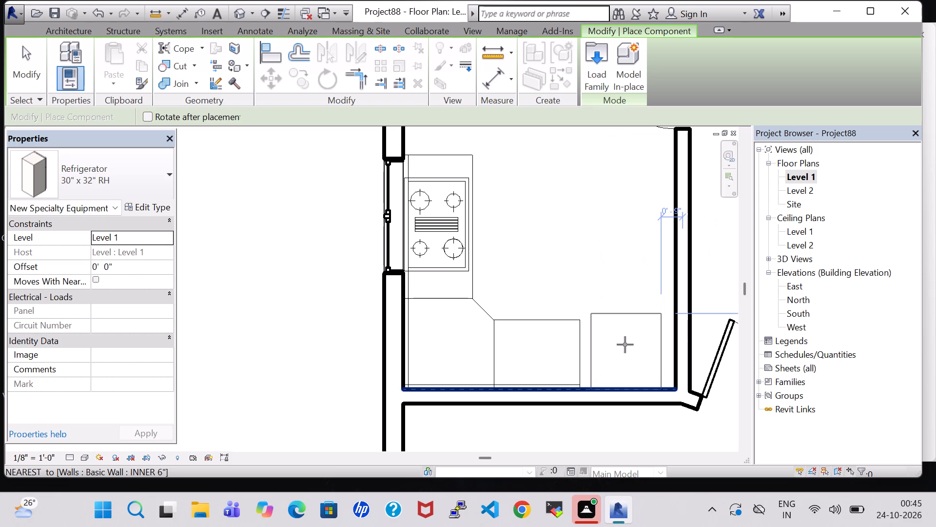
click(625, 345)
key(Escape)
key(Escape)
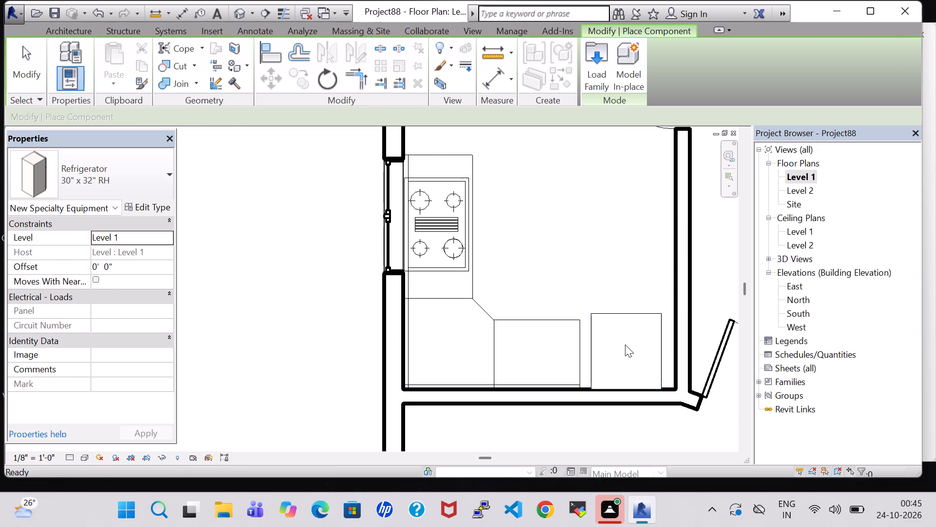
Rotate the refrigerator 180° and nudge it slightly north, leaving a small gap to the kitchen's south wall.
click(625, 338)
key(Up)
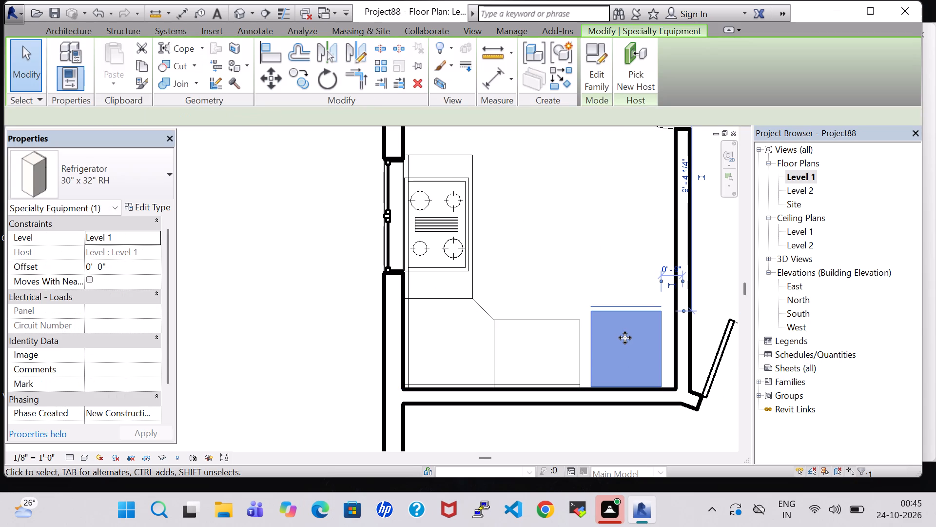
key(Up)
key(Up)
key(Up)
key(space)
key(space)
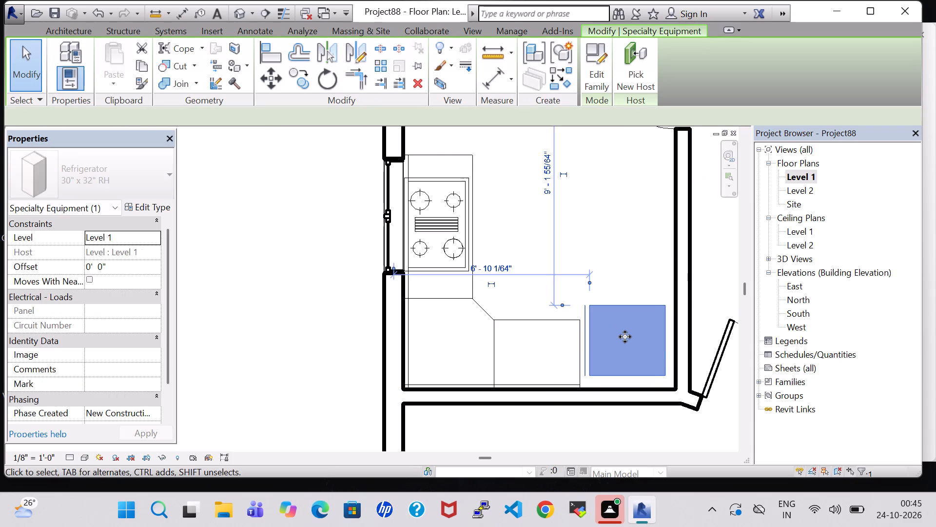
click(632, 273)
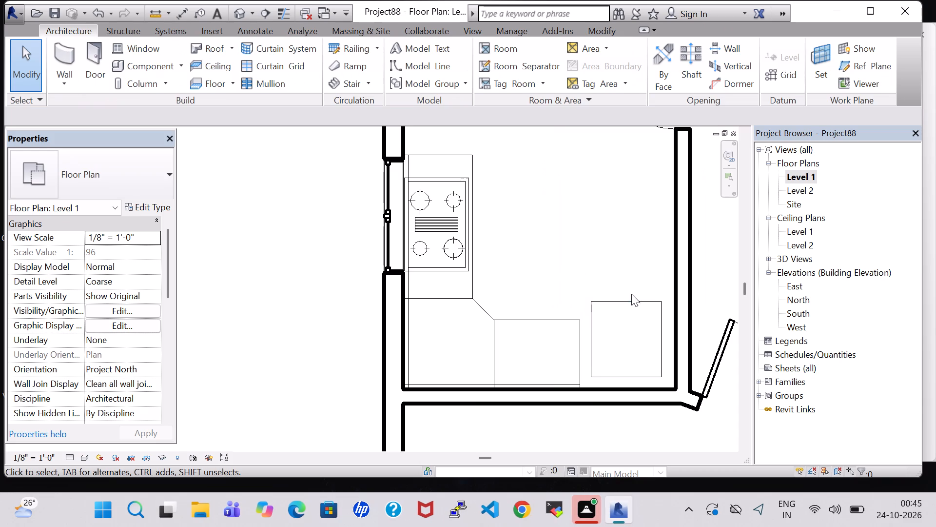
click(631, 297)
key(Down)
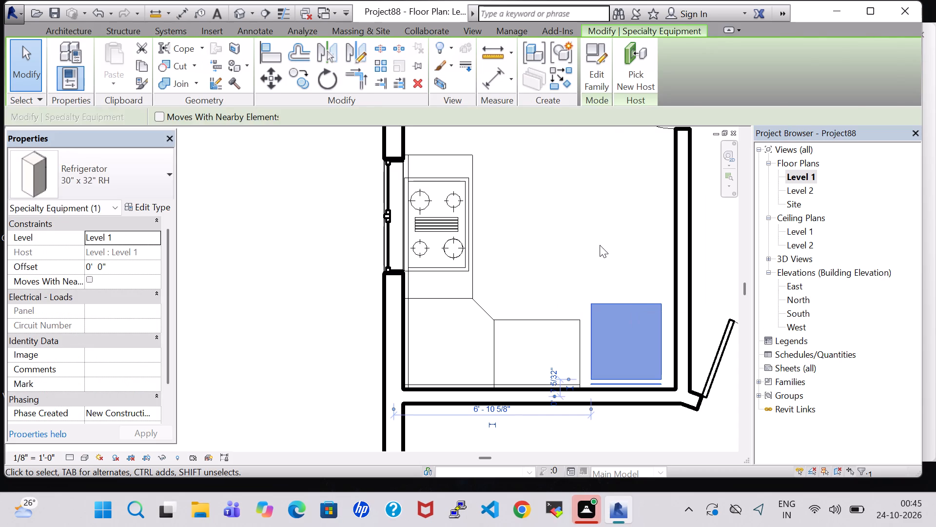
click(600, 245)
Examine the kitchen's worktop, cook top and refrigerator in the 3D view.
click(239, 19)
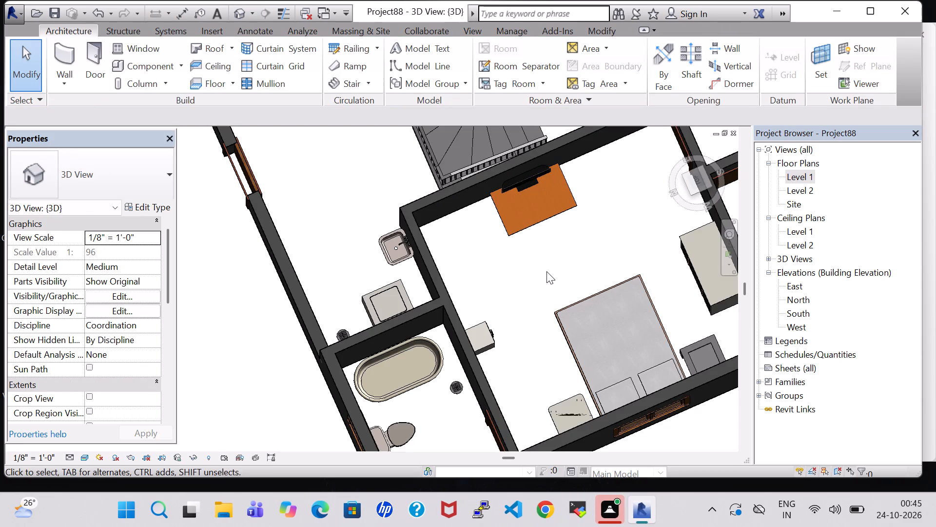
middle_drag(546, 271, 492, 264)
middle_drag(562, 336, 366, 254)
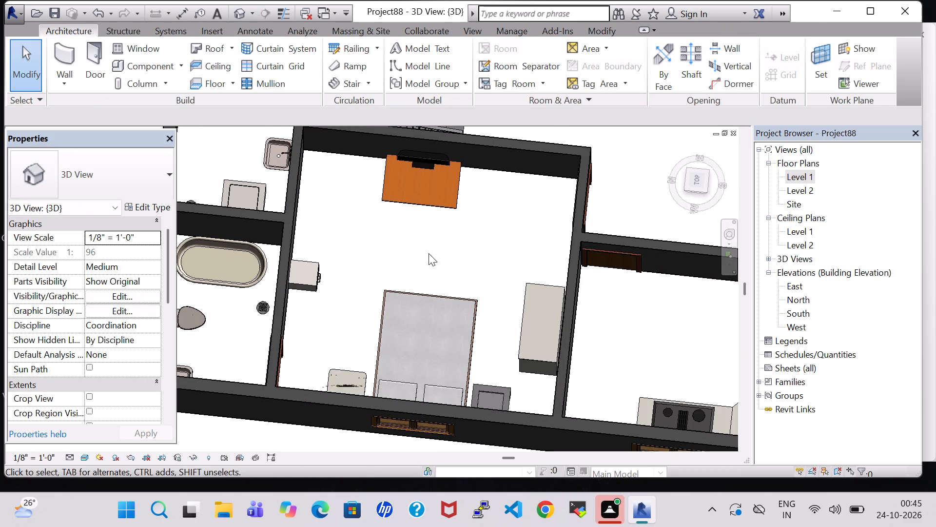
shift+middle_drag(504, 267, 599, 223)
shift+scroll(605, 259, up, 1)
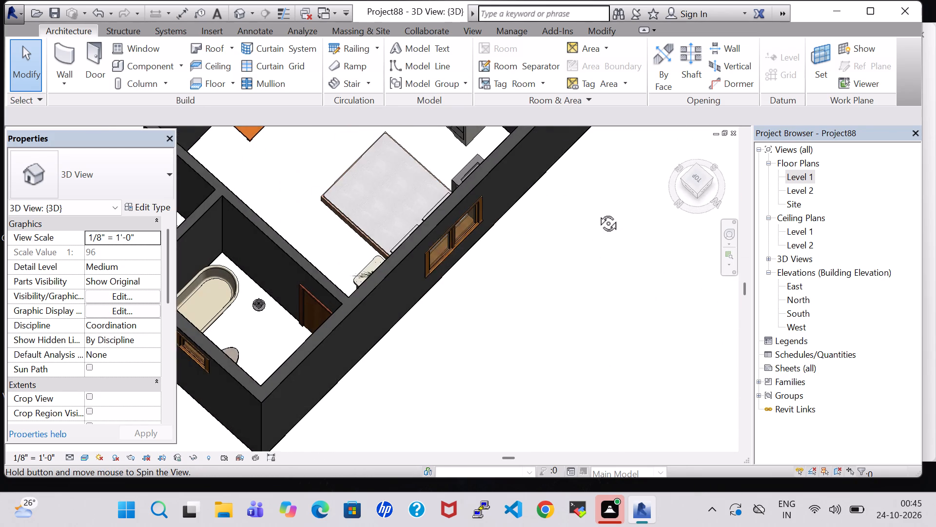
shift+middle_drag(595, 210, 432, 297)
middle_drag(425, 367, 391, 312)
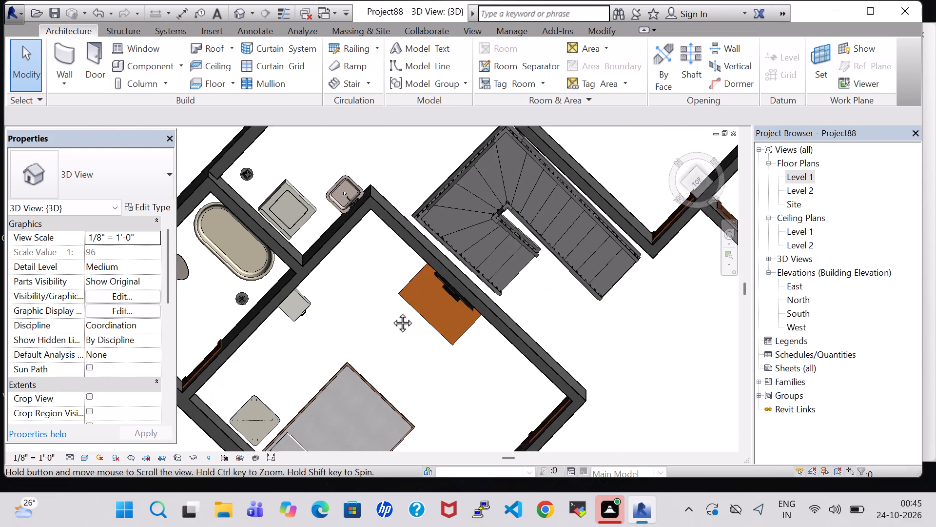
middle_drag(391, 312, 389, 183)
middle_drag(535, 357, 490, 284)
middle_drag(541, 404, 547, 230)
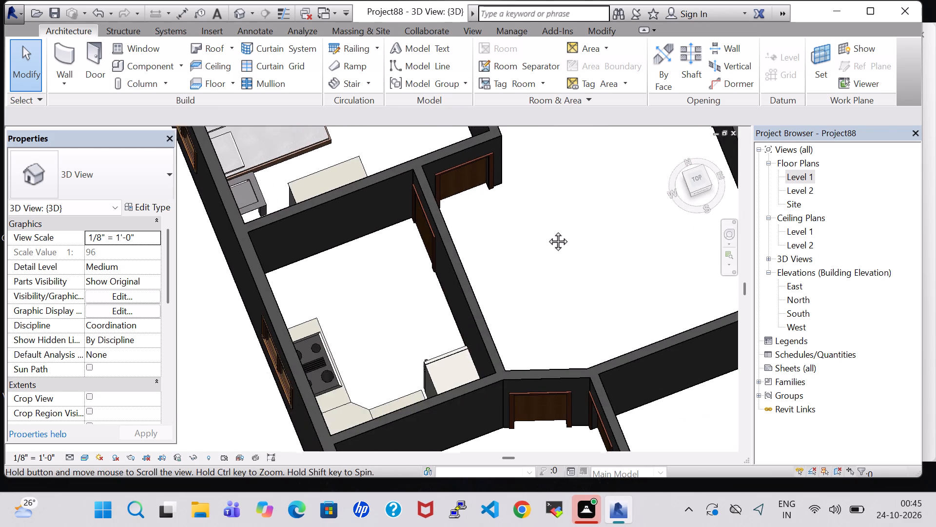
middle_drag(547, 230, 548, 227)
shift+middle_drag(426, 268, 369, 284)
middle_drag(284, 317, 483, 318)
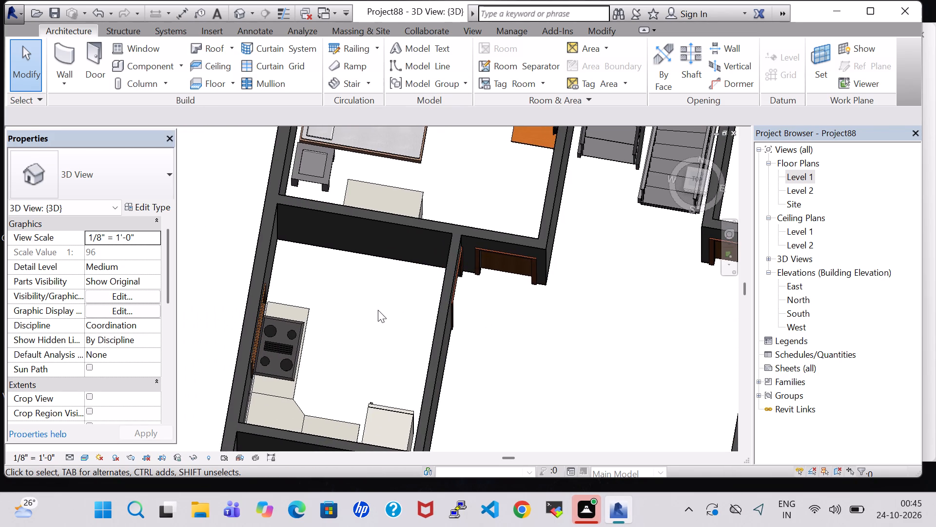
shift+middle_drag(373, 310, 377, 355)
middle_drag(377, 355, 316, 330)
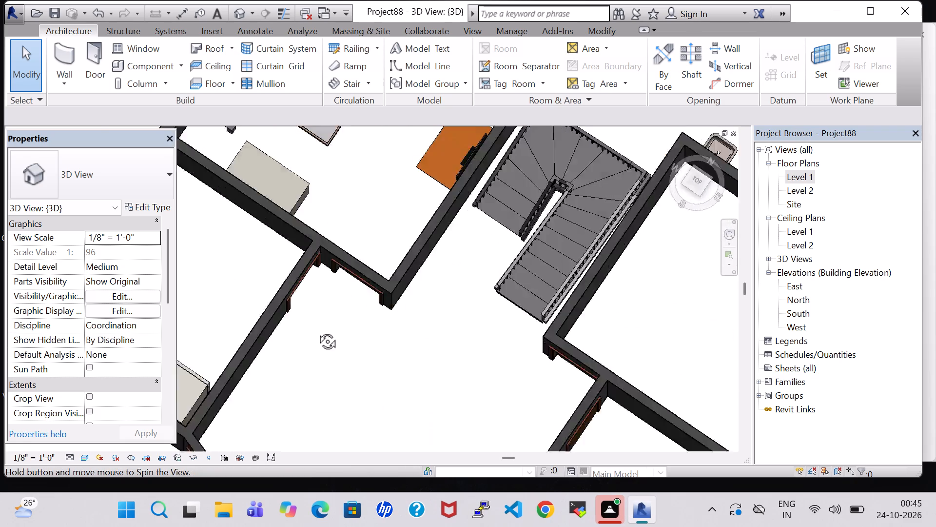
middle_drag(316, 330, 262, 278)
middle_drag(254, 270, 614, 436)
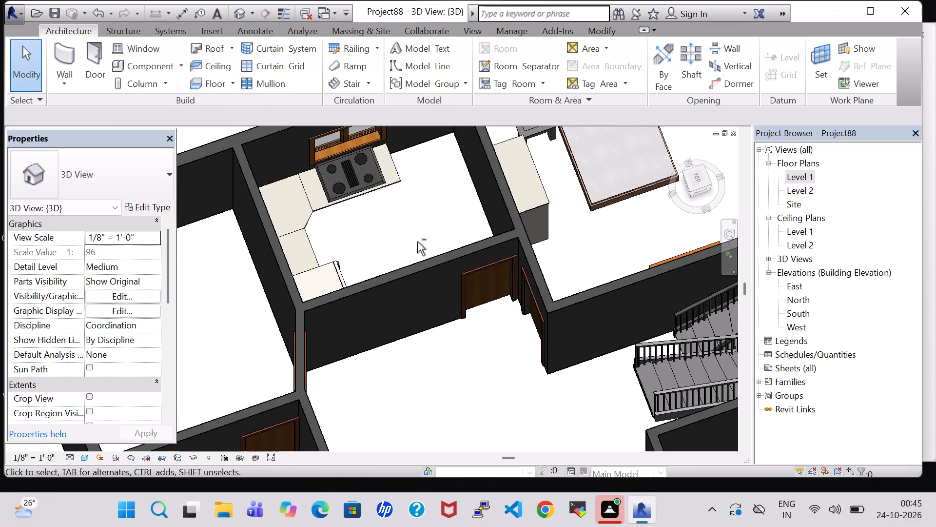
middle_drag(409, 225, 400, 156)
middle_drag(452, 333, 447, 467)
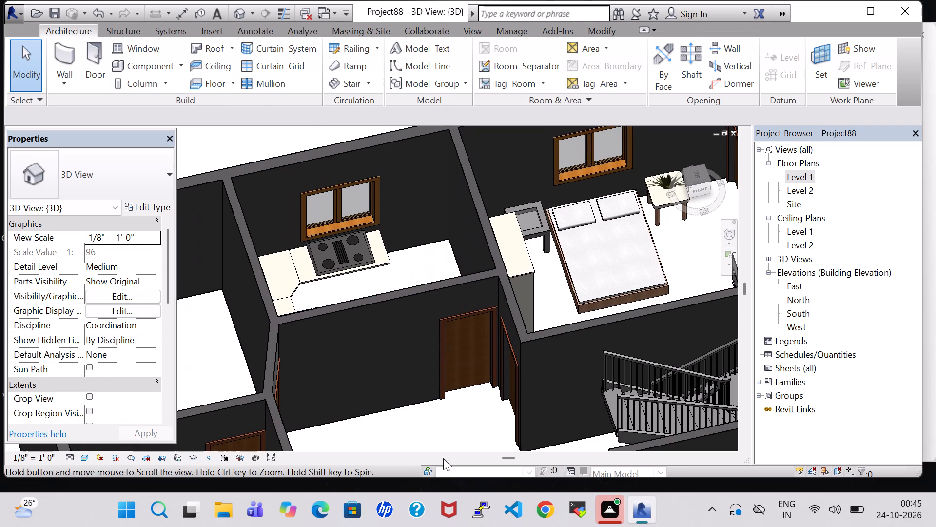
shift+middle_drag(415, 289, 411, 244)
scroll(408, 223, up, 8)
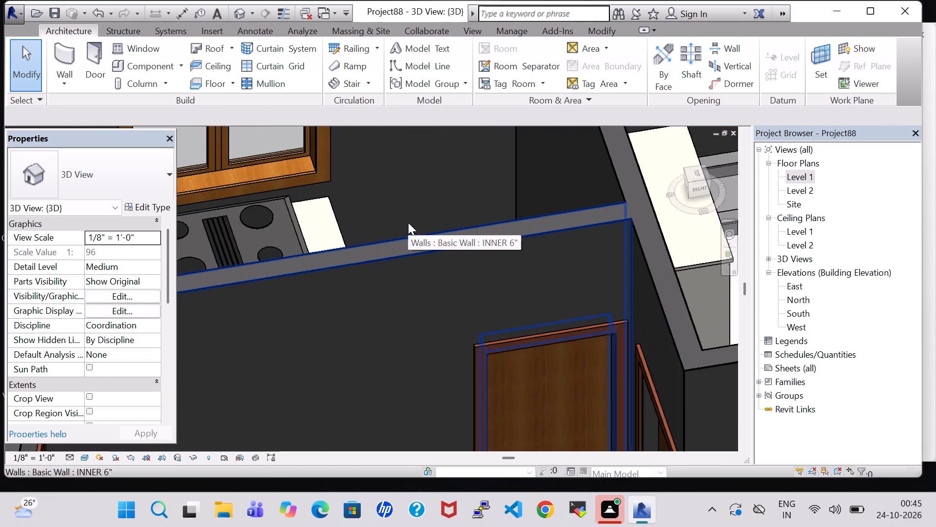
shift+middle_drag(381, 176, 396, 220)
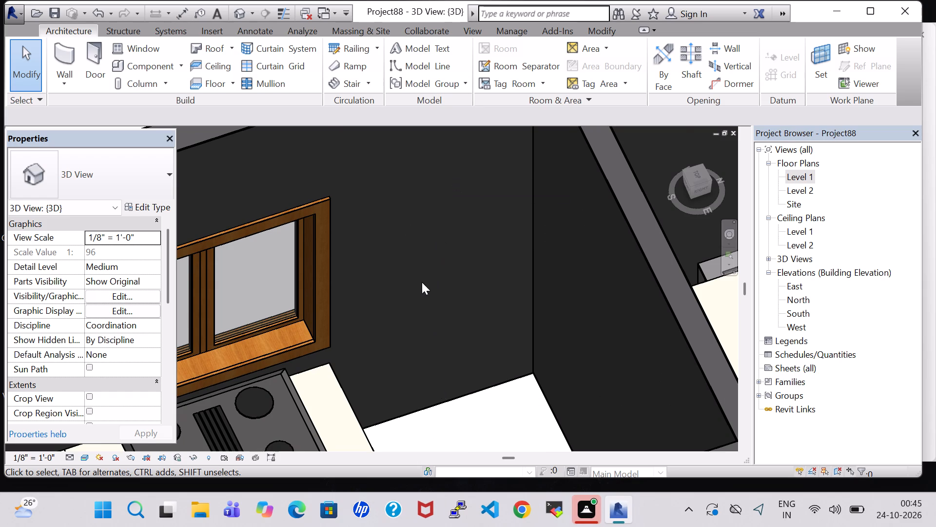
scroll(422, 282, down, 4)
shift+middle_drag(445, 364, 434, 299)
shift+middle_drag(411, 200, 420, 221)
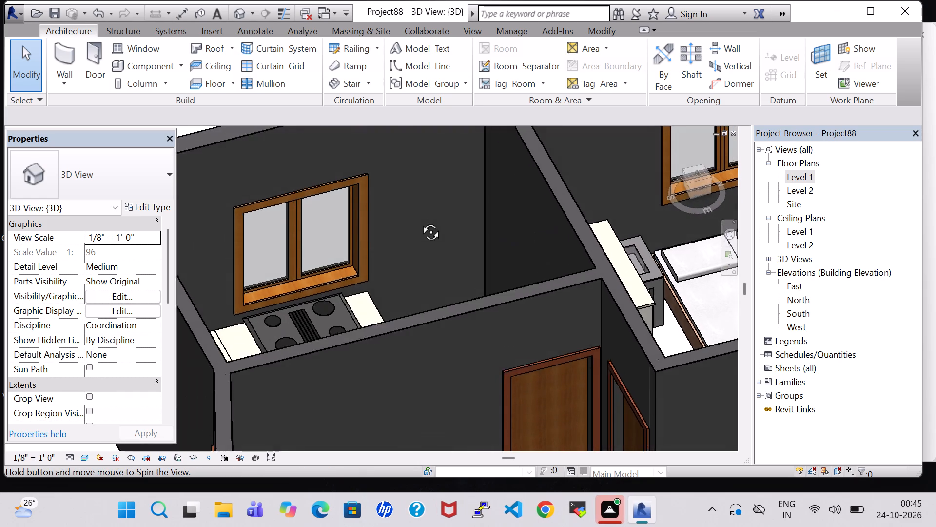
shift+middle_drag(420, 221, 420, 248)
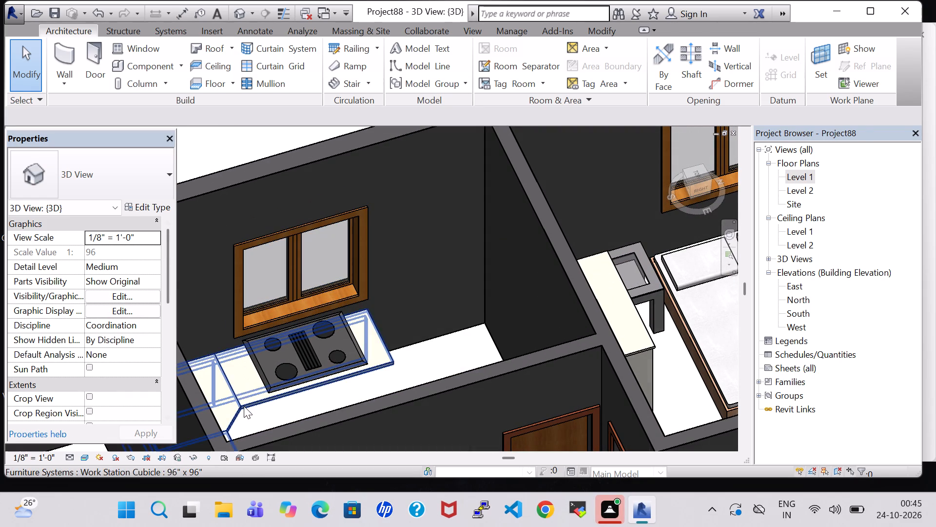
Set the Work Station Cubicle type's Panel Height to 3' 0" so its panels rise above the kitchen worktop.
click(244, 406)
click(145, 201)
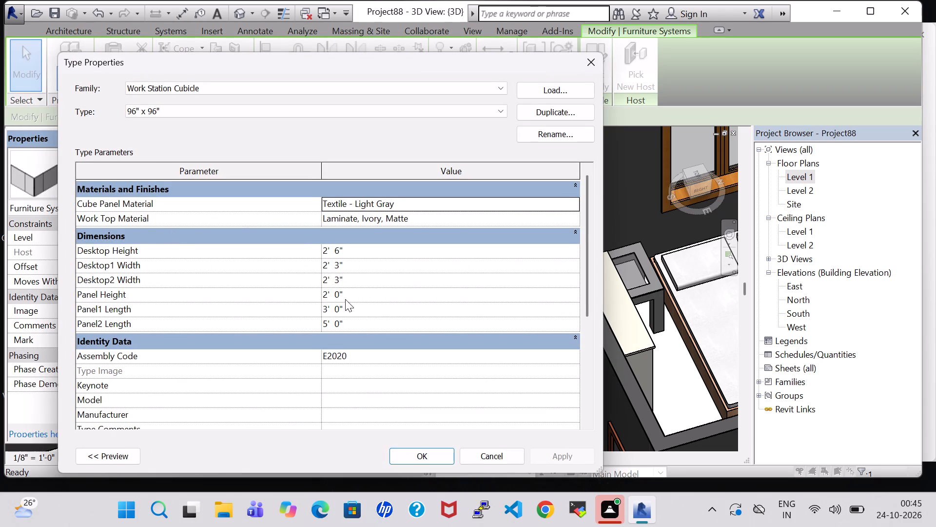
click(330, 295)
click(327, 295)
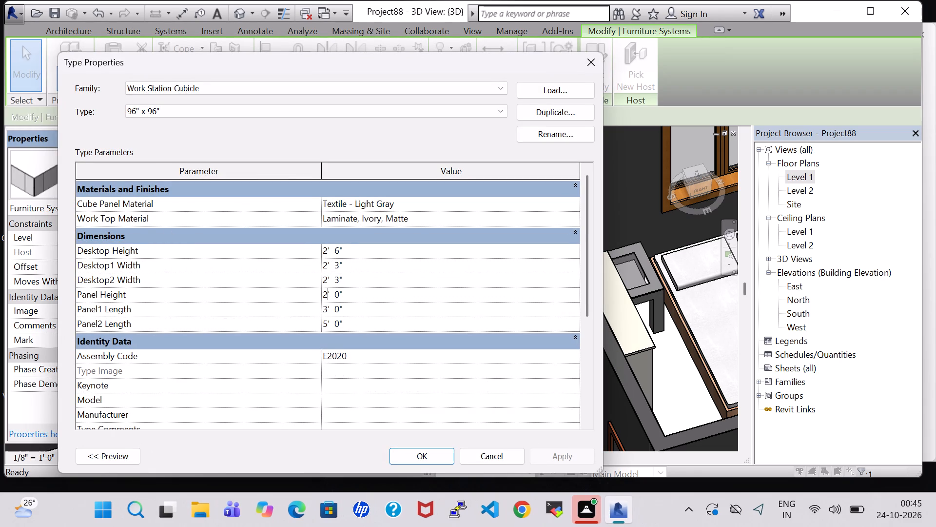
key(BackSpace)
key(3)
click(412, 453)
click(415, 275)
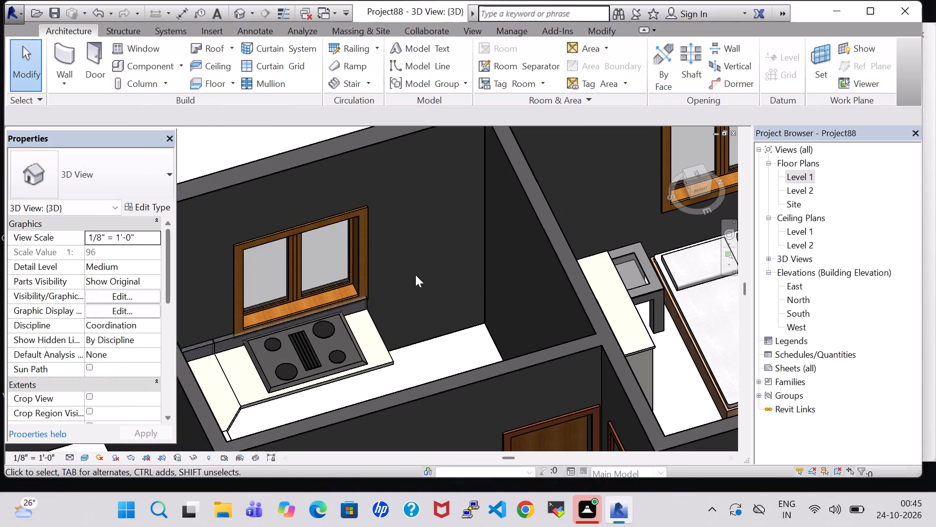
shift+middle_drag(418, 315, 395, 278)
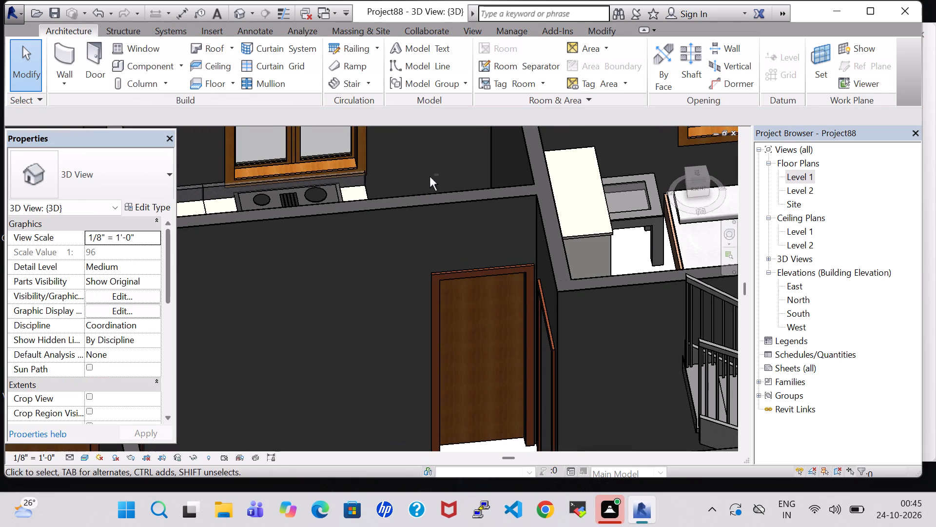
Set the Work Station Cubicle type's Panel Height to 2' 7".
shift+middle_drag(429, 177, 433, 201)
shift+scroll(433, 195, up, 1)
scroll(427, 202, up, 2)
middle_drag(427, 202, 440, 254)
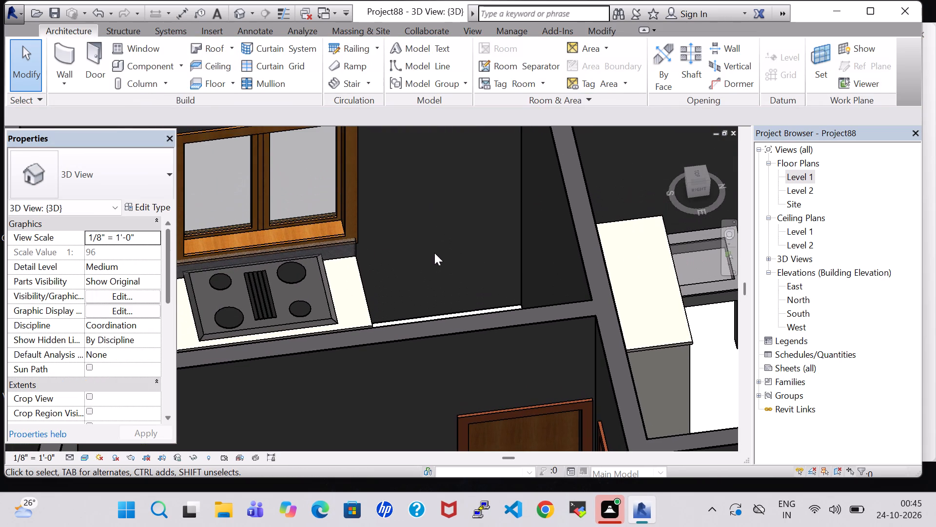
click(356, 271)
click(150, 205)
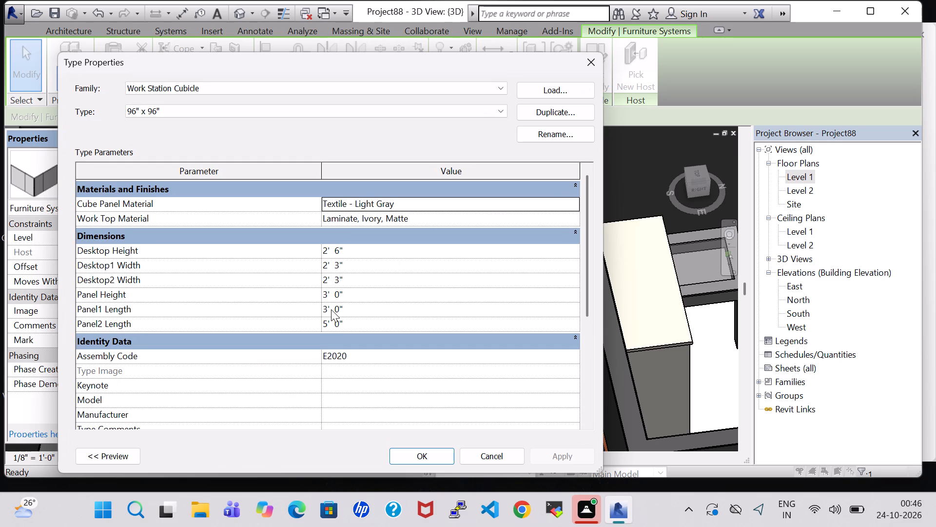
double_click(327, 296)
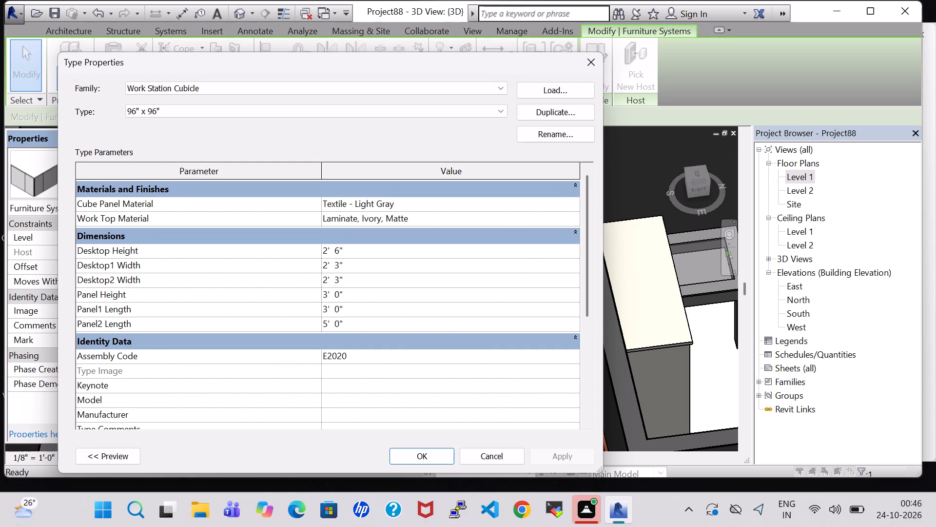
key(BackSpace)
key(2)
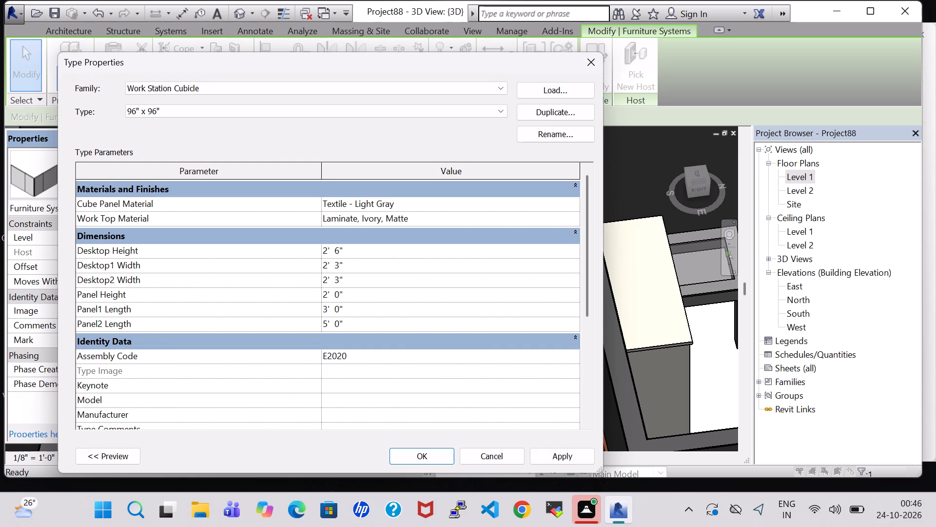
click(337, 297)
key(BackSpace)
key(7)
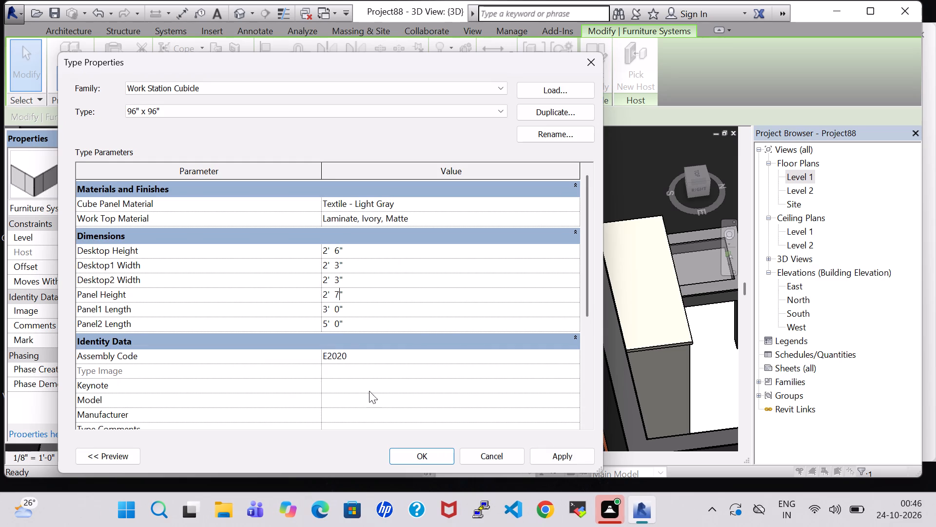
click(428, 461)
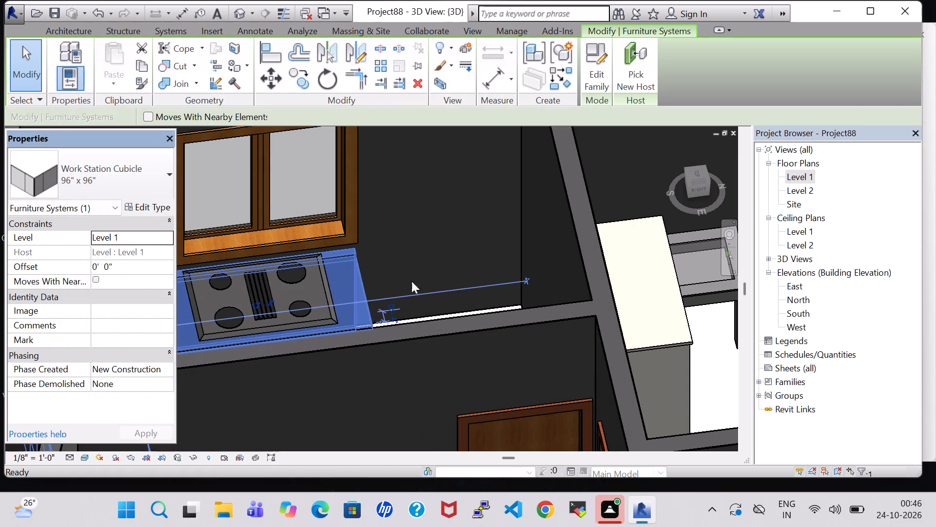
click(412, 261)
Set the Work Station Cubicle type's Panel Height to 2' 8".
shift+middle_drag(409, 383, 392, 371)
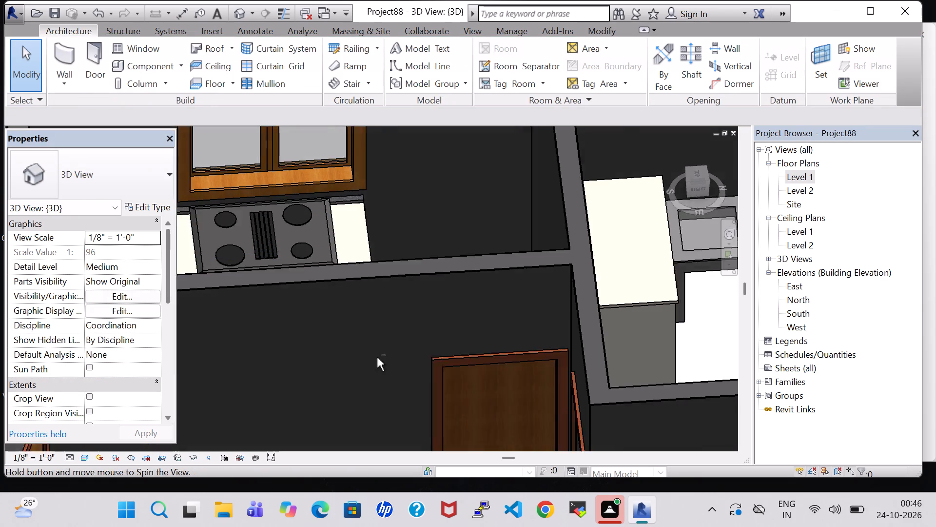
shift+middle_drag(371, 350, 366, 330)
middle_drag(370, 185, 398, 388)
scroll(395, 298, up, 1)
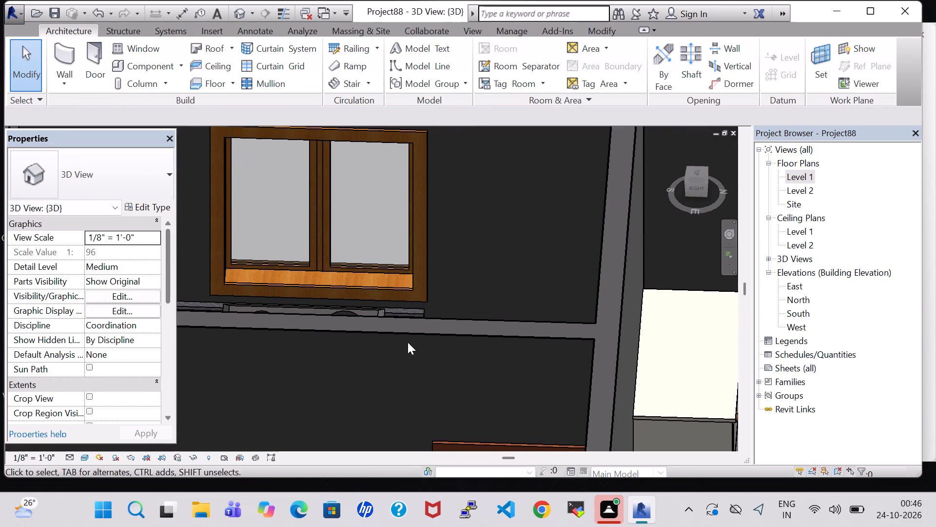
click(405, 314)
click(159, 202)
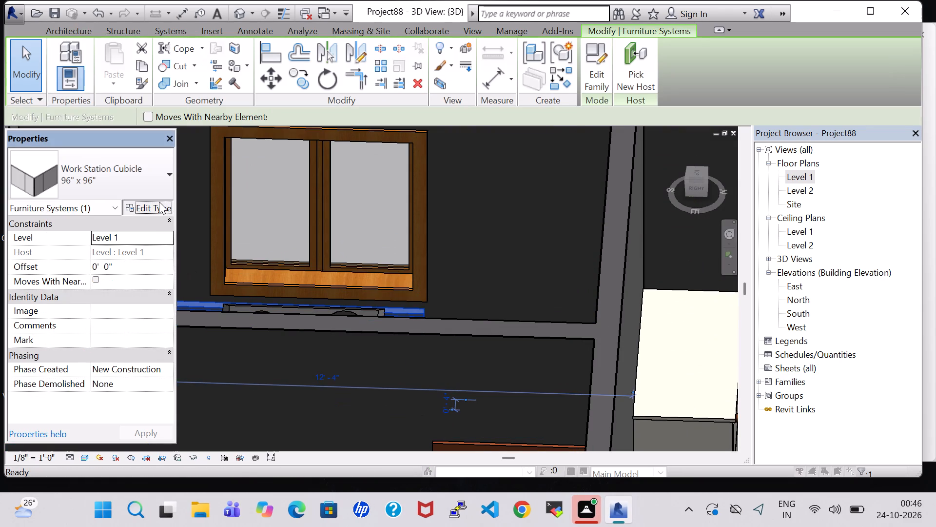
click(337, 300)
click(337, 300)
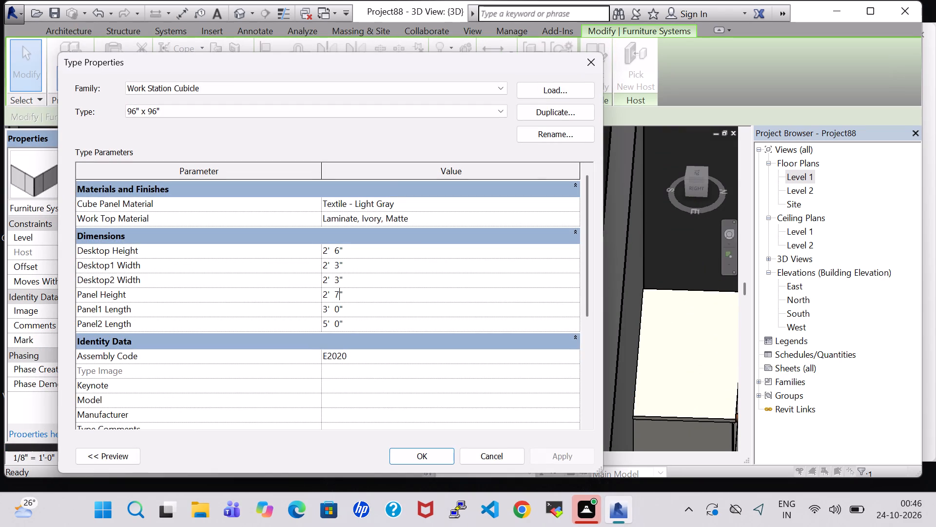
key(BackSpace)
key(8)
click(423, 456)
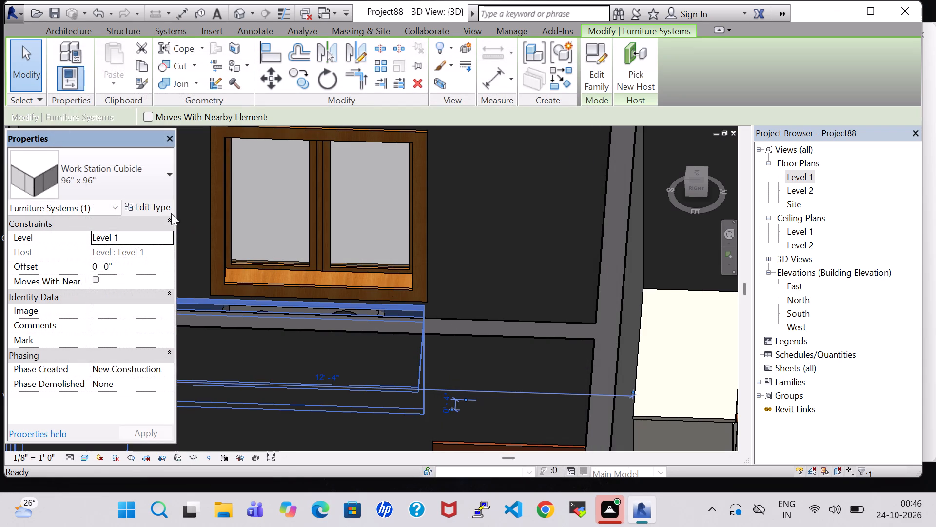
Set the Work Station Cubicle type's Panel Height to 2' 9".
click(151, 205)
click(339, 299)
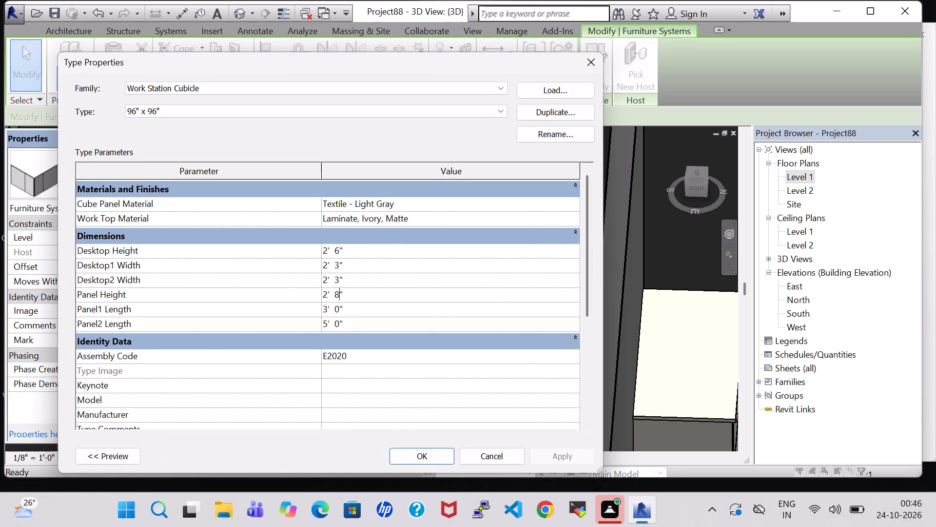
key(BackSpace)
key(9)
click(409, 454)
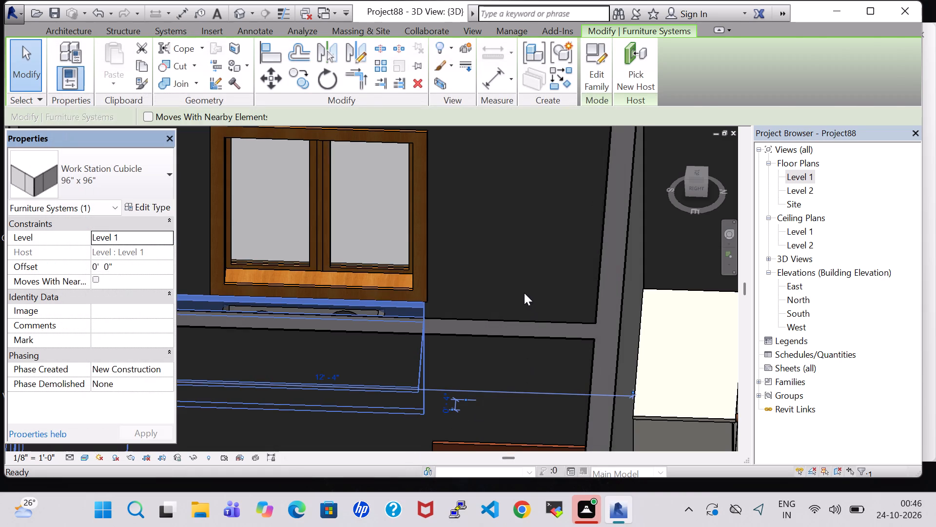
click(524, 293)
Nudge the kitchen's cook top slightly east, away from the windowed west wall, in the 3D view.
middle_drag(480, 276, 487, 281)
shift+middle_drag(489, 288, 491, 404)
middle_click(491, 404)
shift+middle_drag(491, 404, 486, 391)
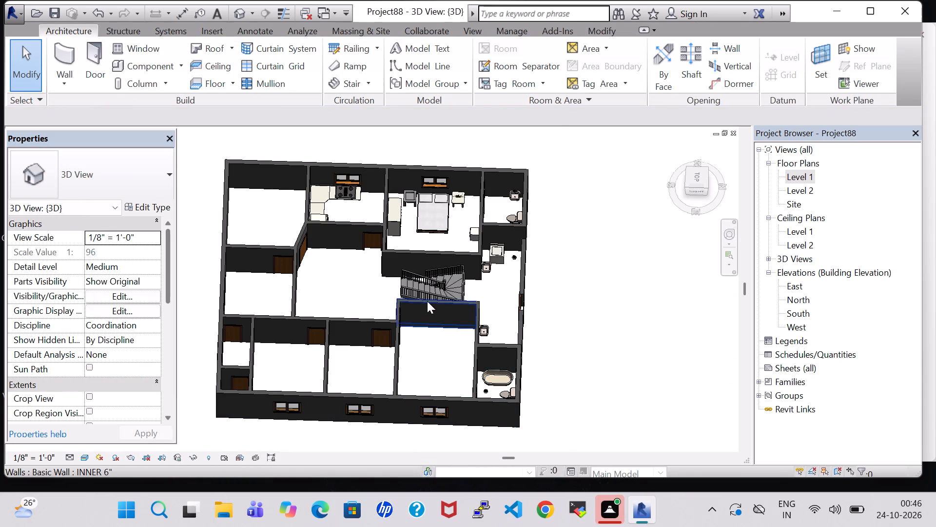
scroll(427, 301, up, 5)
middle_drag(323, 271, 462, 521)
scroll(400, 372, up, 5)
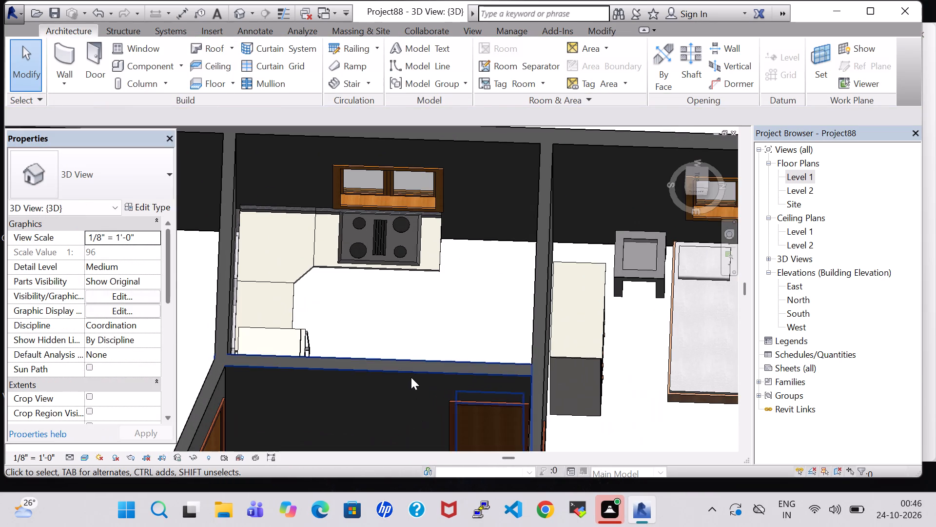
middle_drag(433, 341, 438, 354)
click(400, 271)
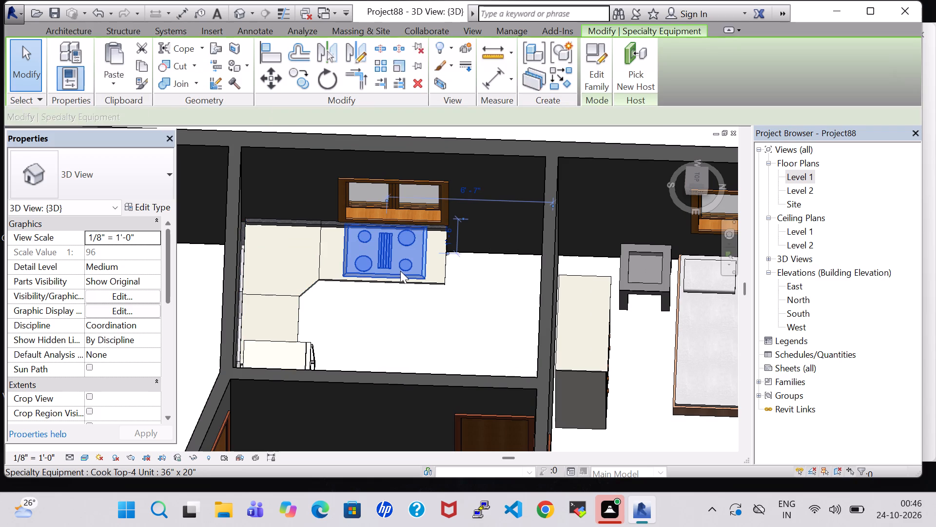
key(Down)
click(412, 317)
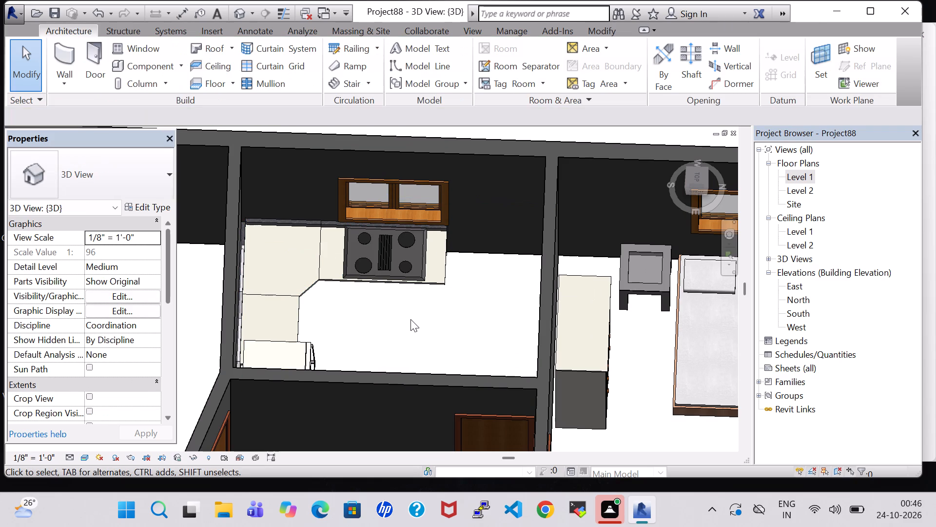
Examine the kitchen's worktop, cook top and refrigerator layout beside the adjoining bedroom in the 3D view.
scroll(410, 319, down, 1)
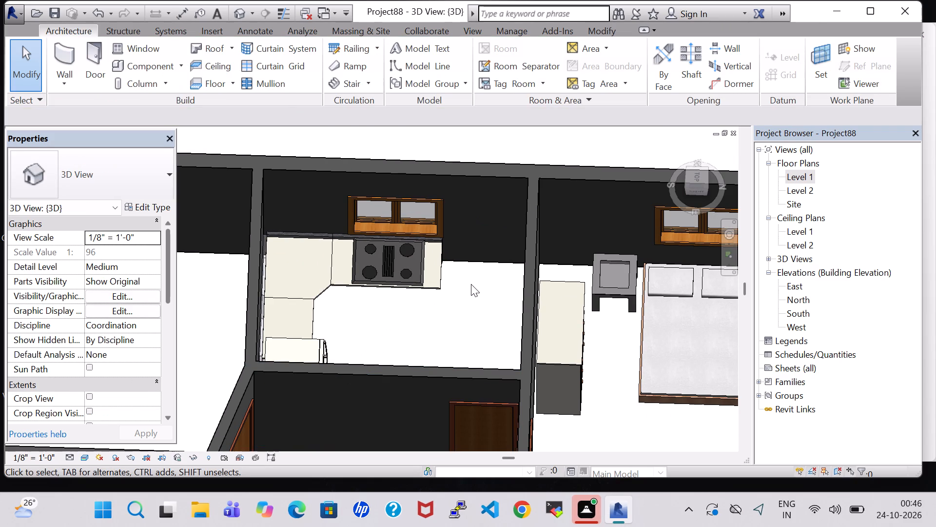
scroll(439, 302, down, 1)
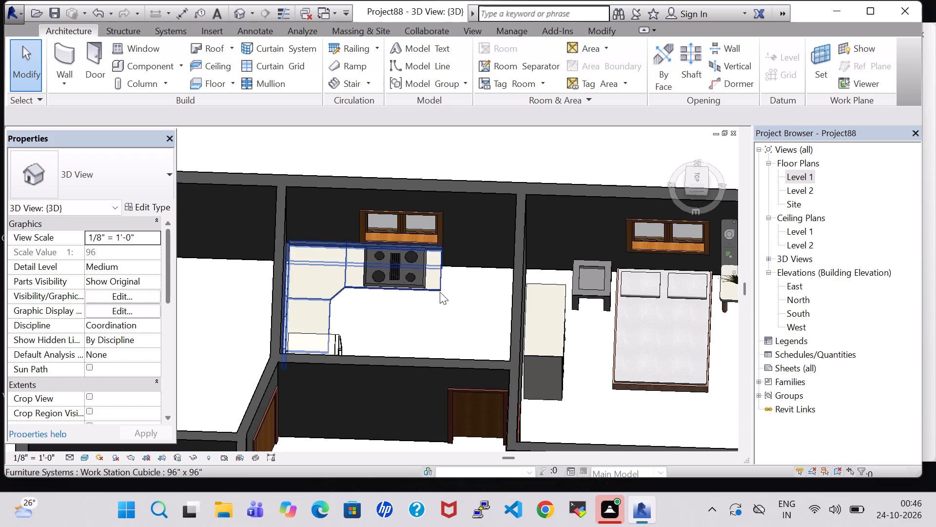
middle_drag(451, 331, 451, 345)
scroll(451, 345, up, 1)
scroll(451, 337, down, 1)
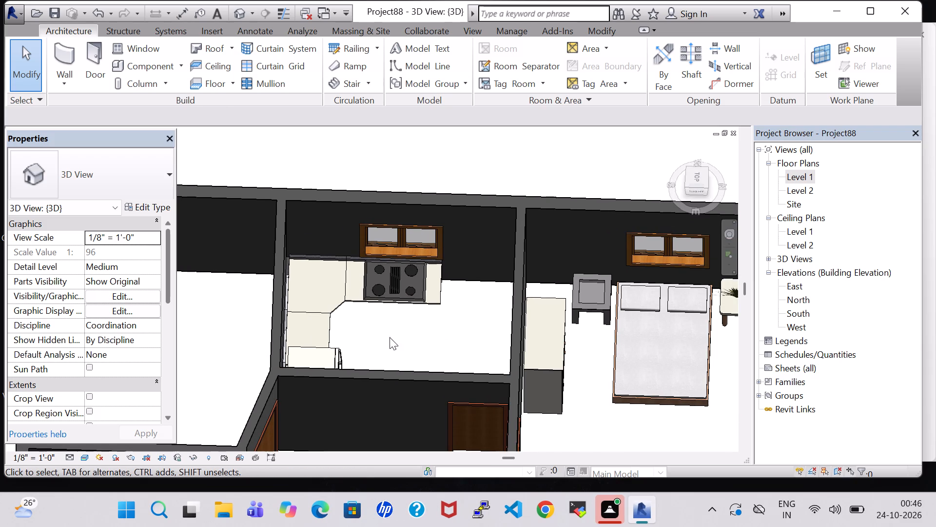
scroll(567, 374, down, 5)
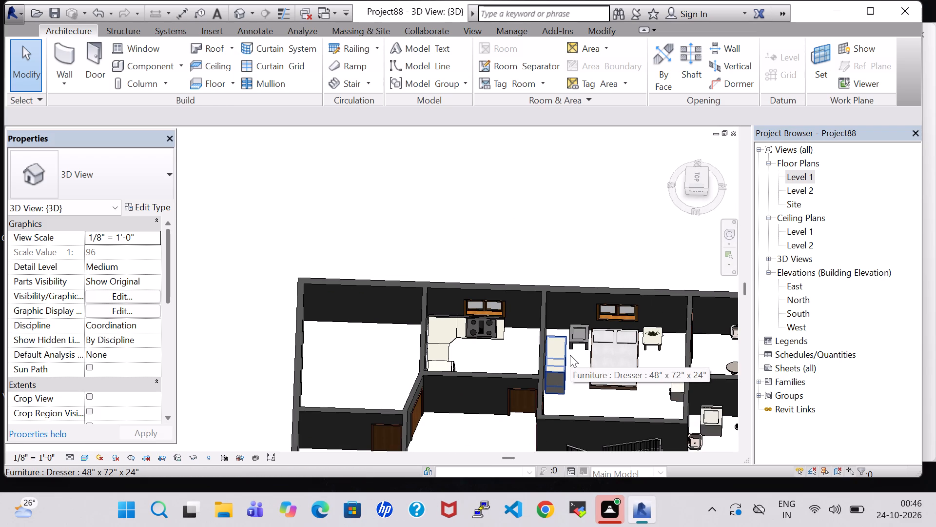
key(Escape)
scroll(510, 358, up, 4)
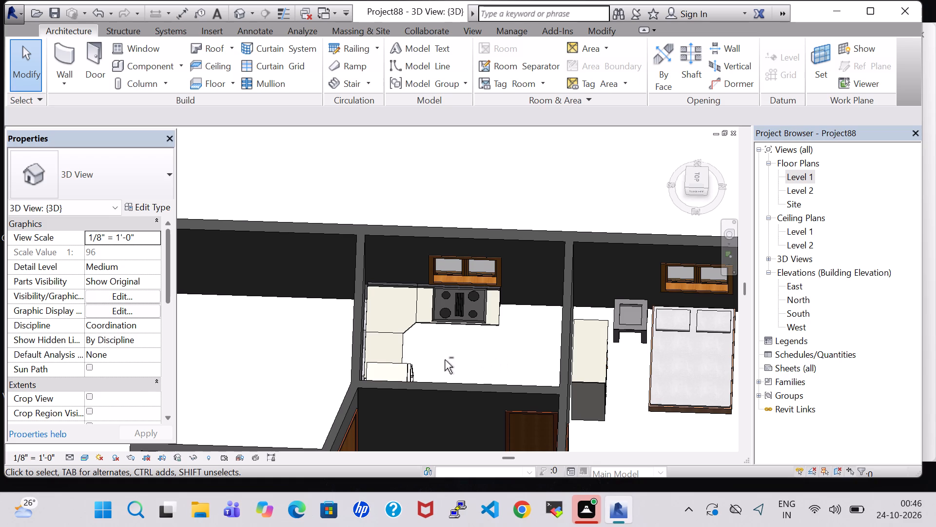
In the Level 1 floor plan, load the Sink Kitchen-Double family from the library's Plumbing, Architectural, Fixtures, Sinks folder.
double_click(798, 182)
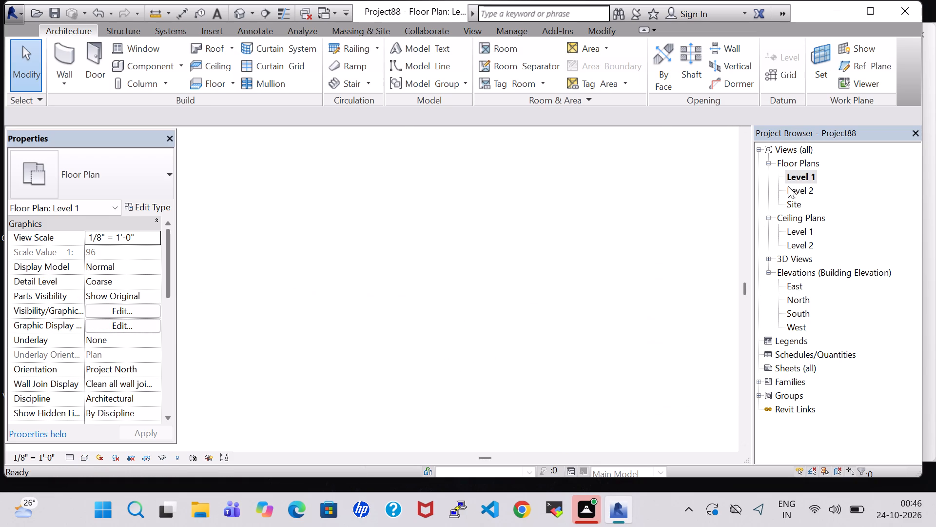
scroll(537, 295, down, 2)
scroll(553, 243, down, 4)
shift+middle_drag(553, 236, 547, 253)
shift+middle_drag(546, 264, 534, 284)
scroll(519, 280, down, 2)
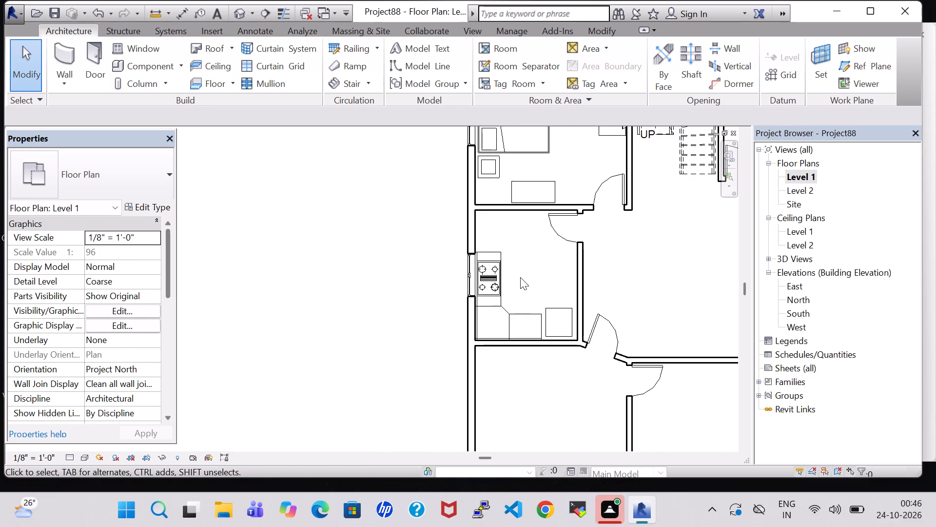
middle_drag(520, 277, 427, 282)
click(545, 282)
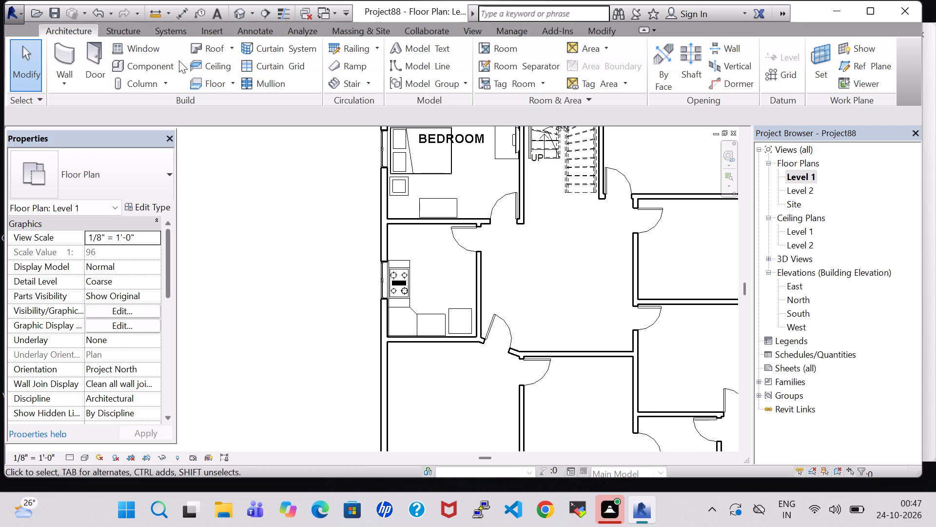
click(156, 62)
click(593, 61)
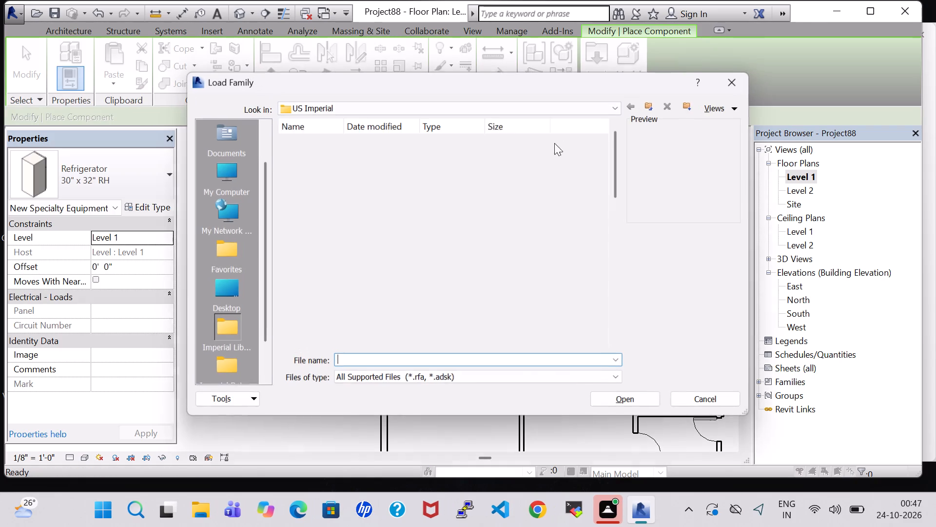
click(546, 324)
key(p)
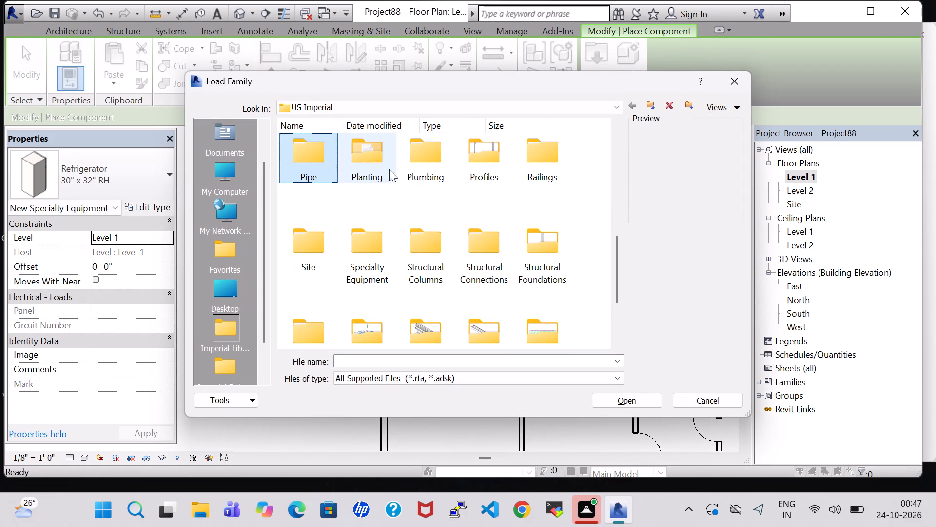
double_click(412, 168)
double_click(321, 159)
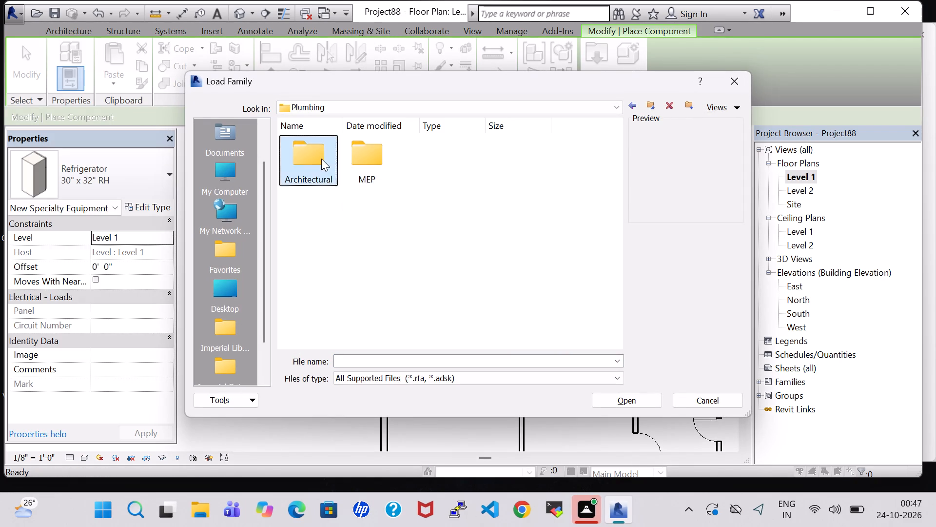
double_click(386, 162)
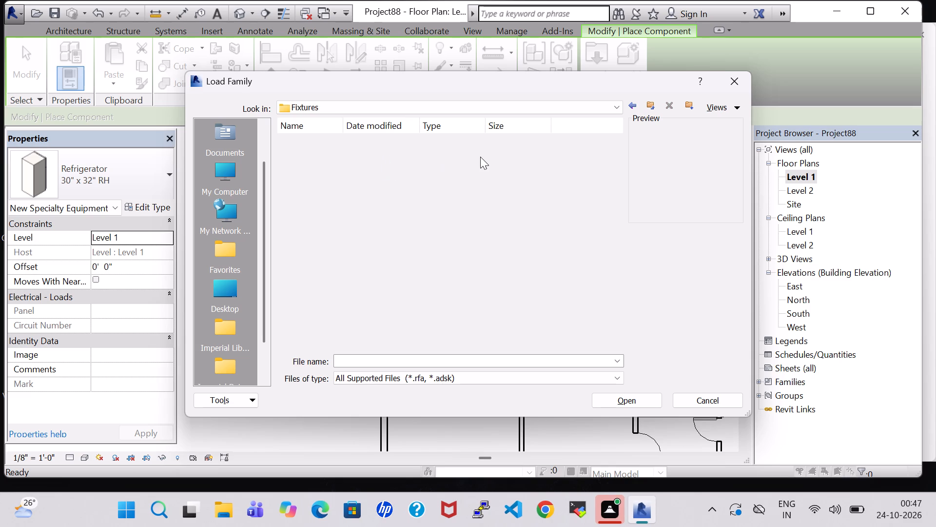
double_click(551, 156)
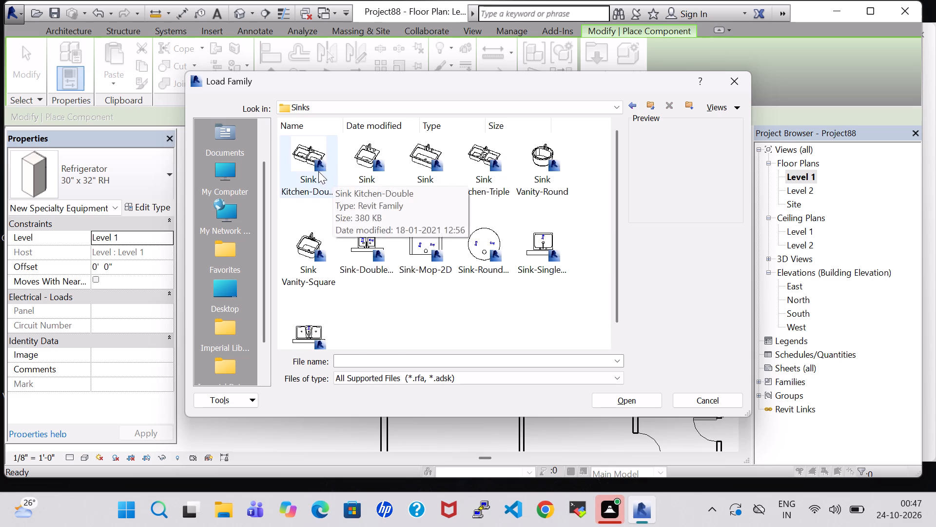
click(316, 171)
click(631, 400)
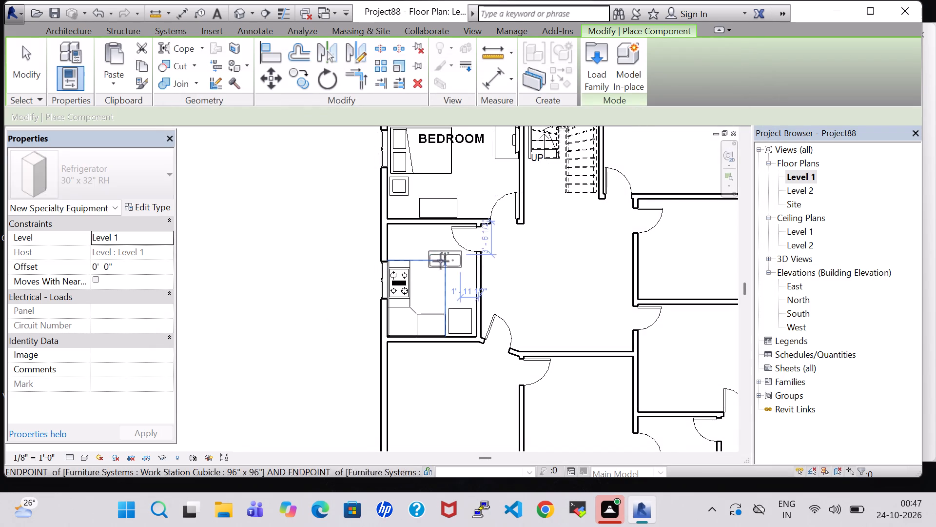
Place the 42" x 21" Sink Kitchen-Double in the kitchen's northwest corner and nudge it slightly south.
scroll(422, 242, up, 5)
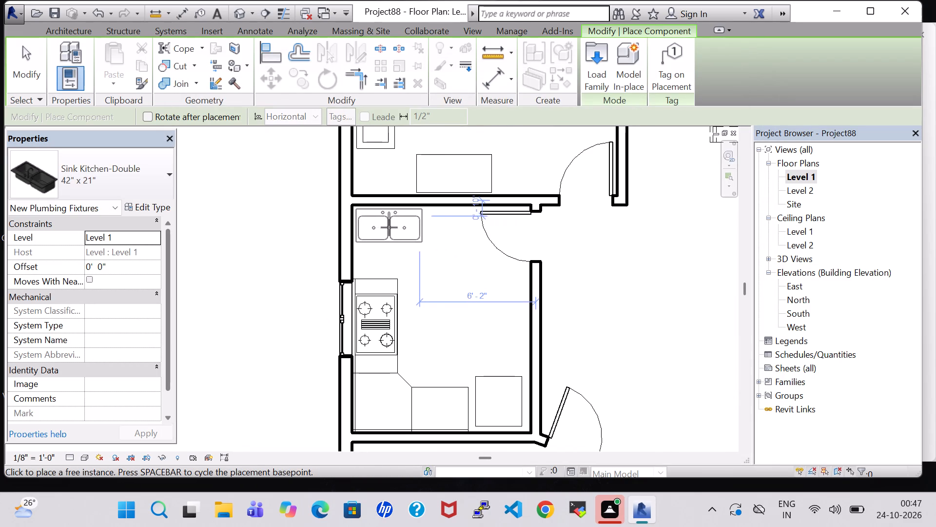
click(389, 223)
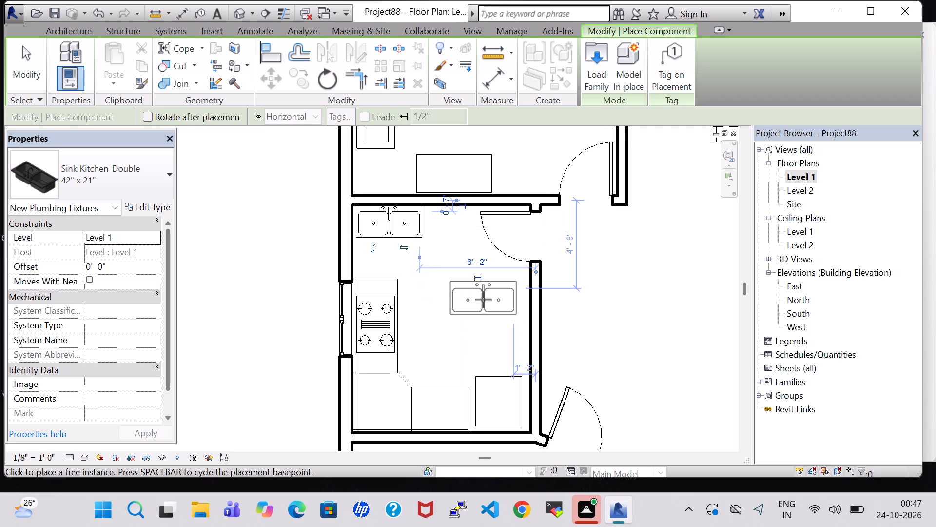
key(Escape)
key(Escape)
click(401, 227)
key(Down)
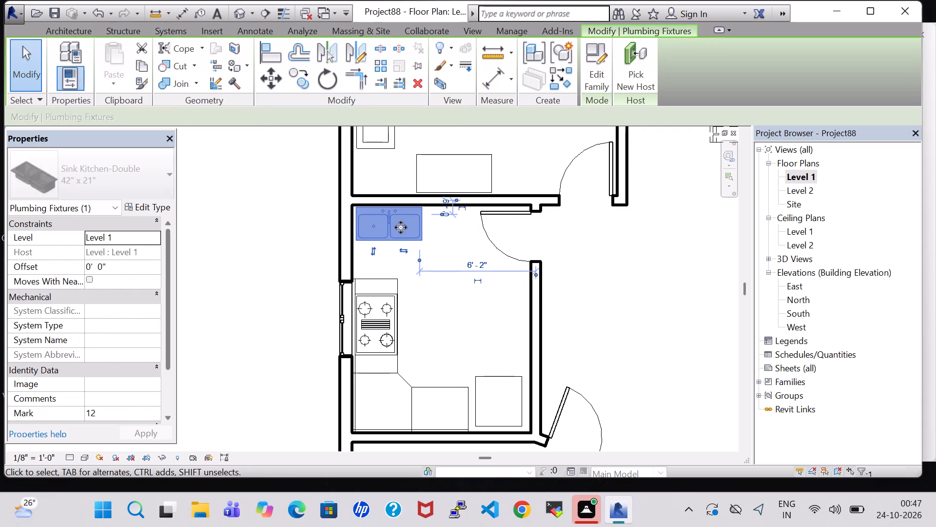
Nudge the kitchen's double sink slightly north and east, off the west wall.
key(Up)
key(Right)
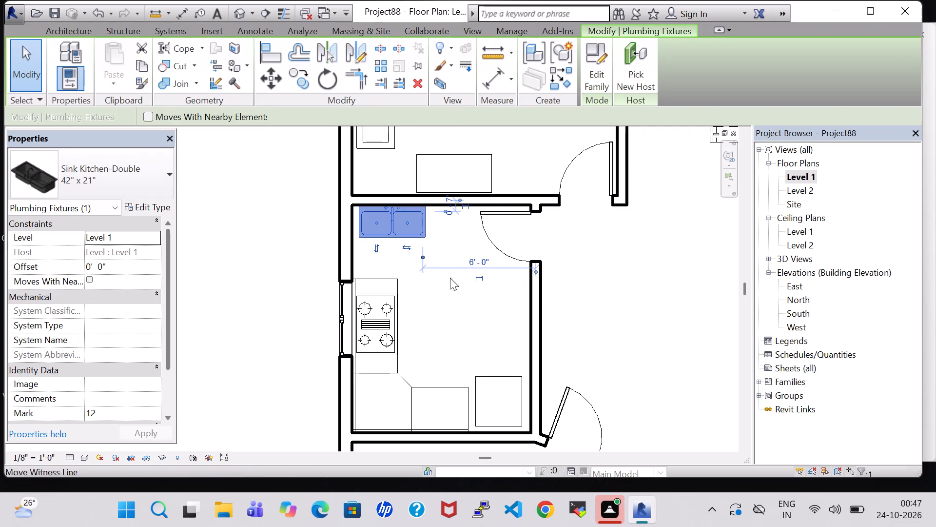
click(462, 298)
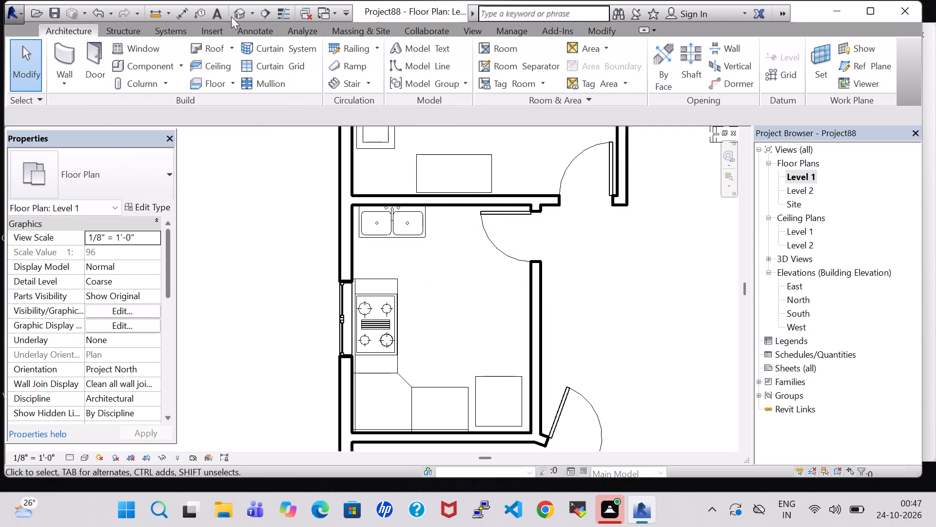
Examine the double sink's placement in the kitchen in the 3D view.
click(235, 10)
scroll(380, 233, down, 1)
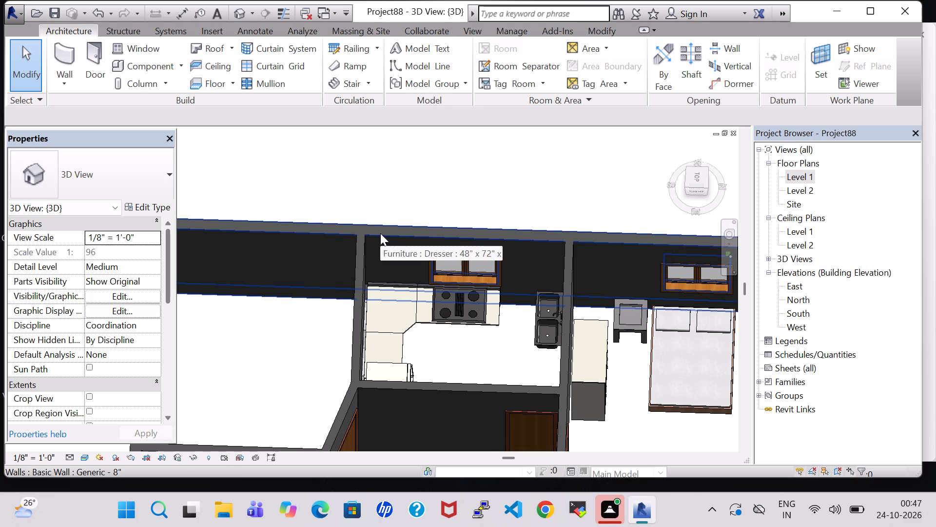
scroll(380, 233, down, 4)
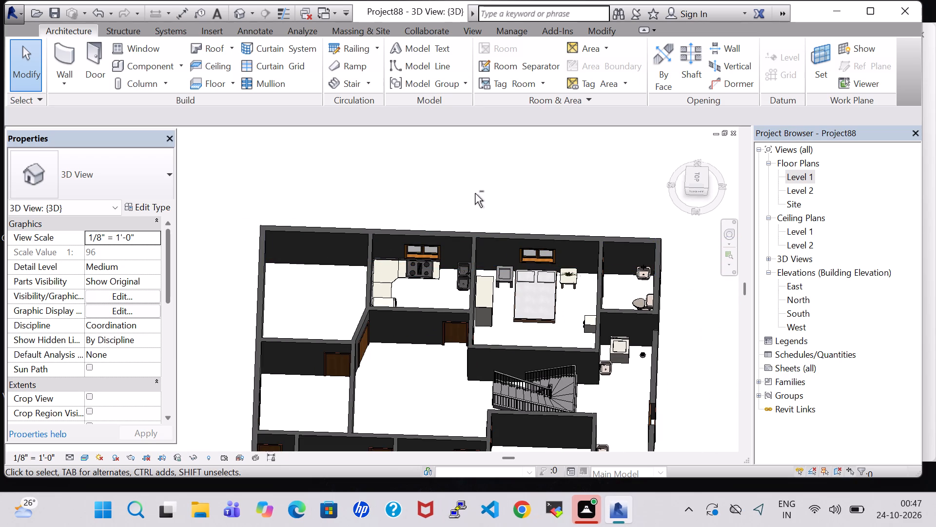
shift+middle_drag(483, 202, 492, 207)
shift+scroll(492, 207, up, 1)
shift+middle_click(488, 207)
shift+middle_click(489, 207)
In the Level 1 floor plan, load the Microwave family from the library's Specialty Equipment, Domestic folder.
double_click(793, 176)
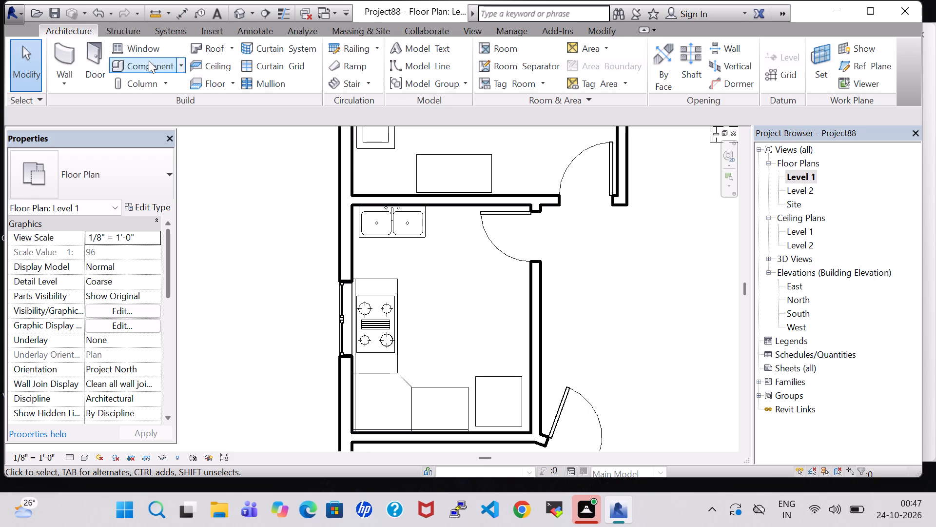
click(149, 61)
click(592, 60)
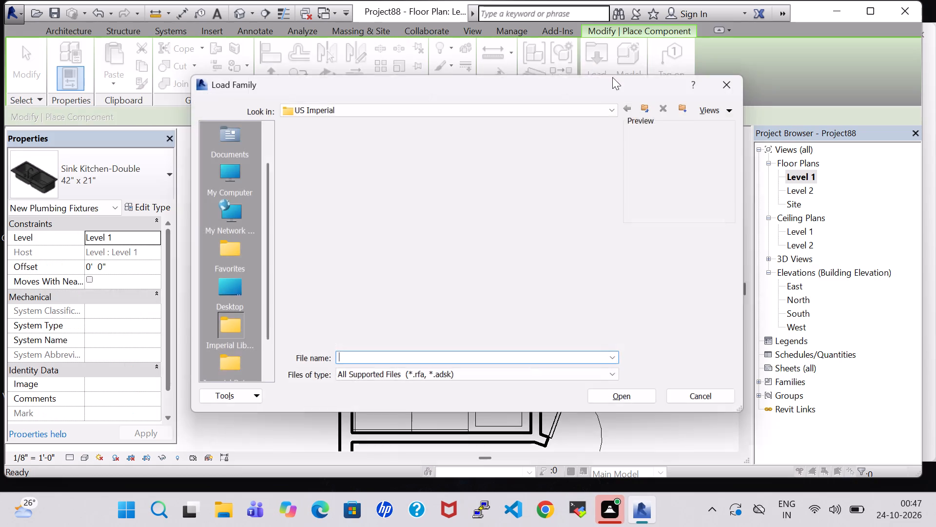
click(552, 326)
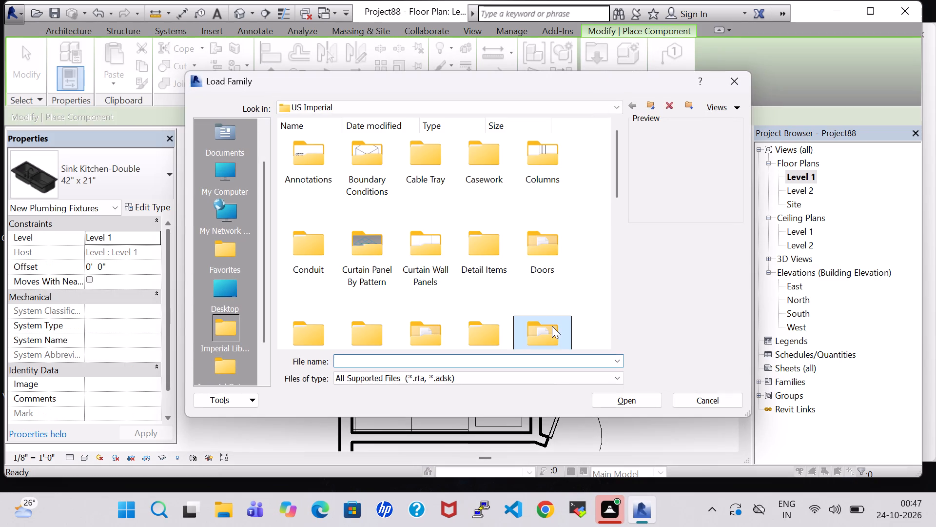
key(s)
double_click(350, 160)
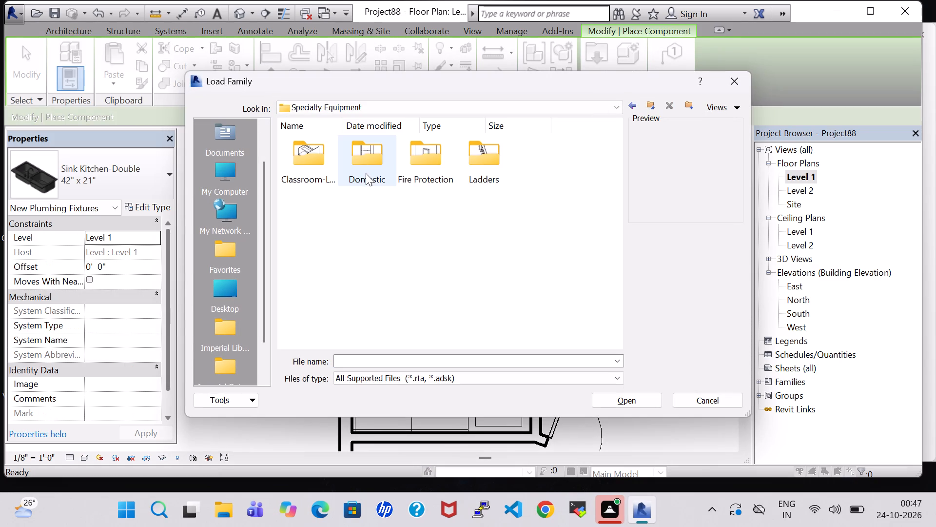
double_click(366, 173)
click(367, 243)
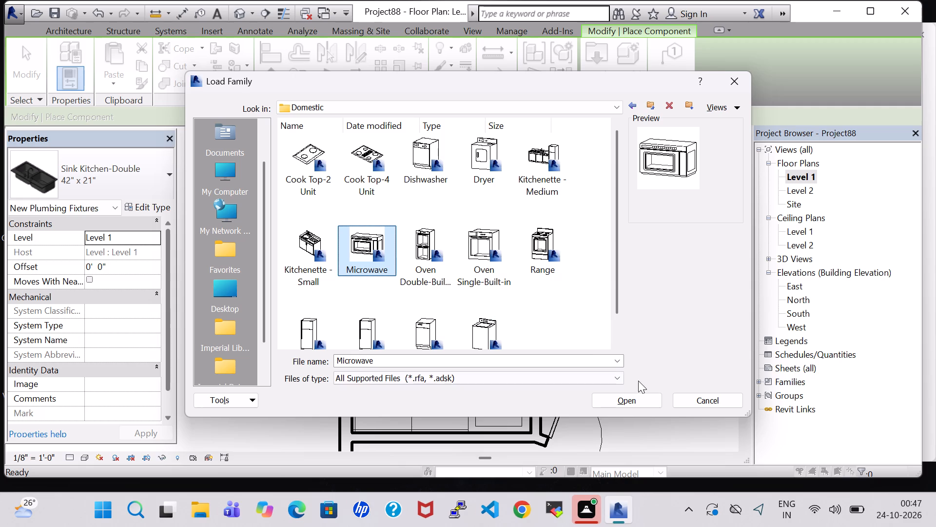
click(643, 402)
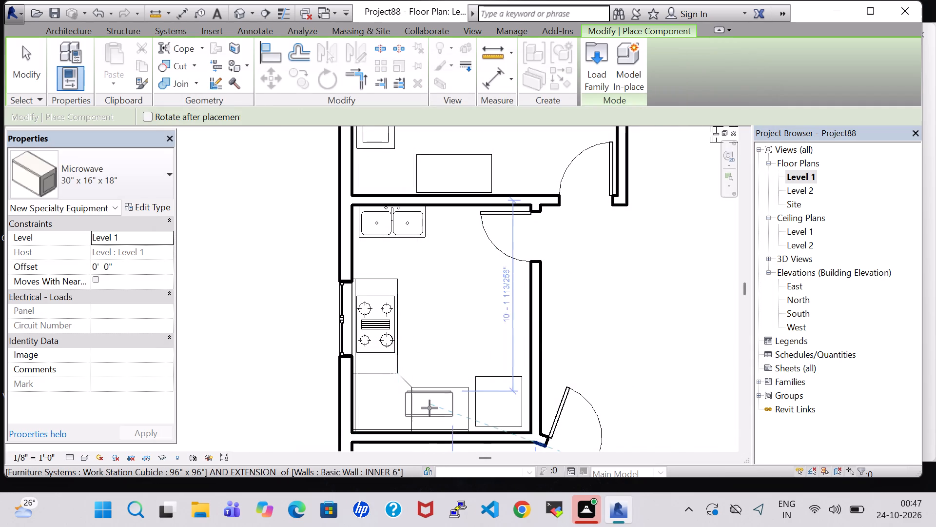
Place the 30" x 16" x 18" Microwave on the kitchen's south worktop and nudge it east toward the refrigerator.
scroll(431, 408, up, 3)
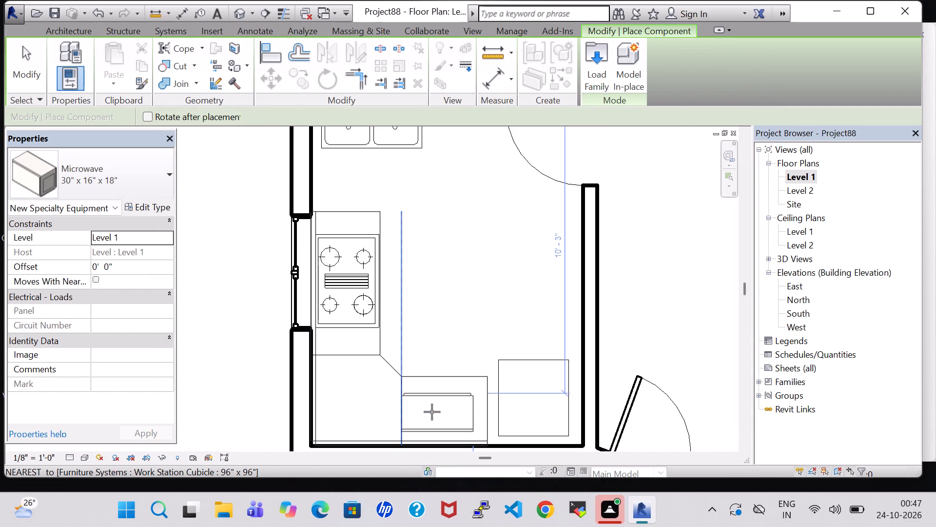
scroll(432, 412, up, 2)
click(432, 412)
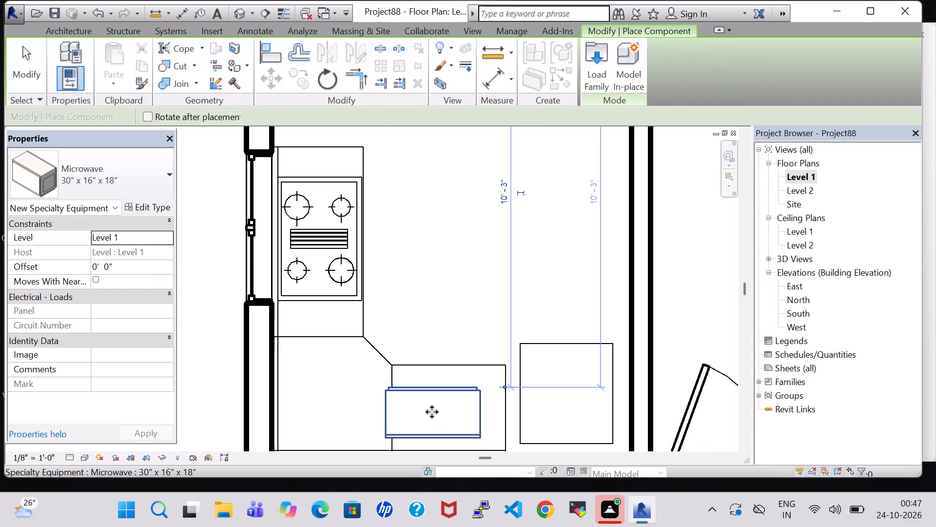
key(Escape)
key(Escape)
click(432, 412)
key(Right)
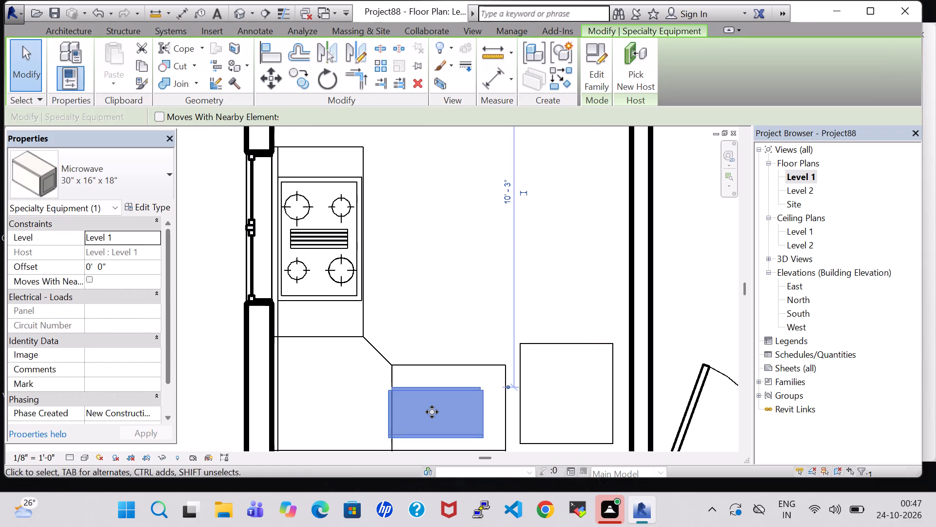
key(Right)
key(Right)
key(Right)
key(Right)
key(Right)
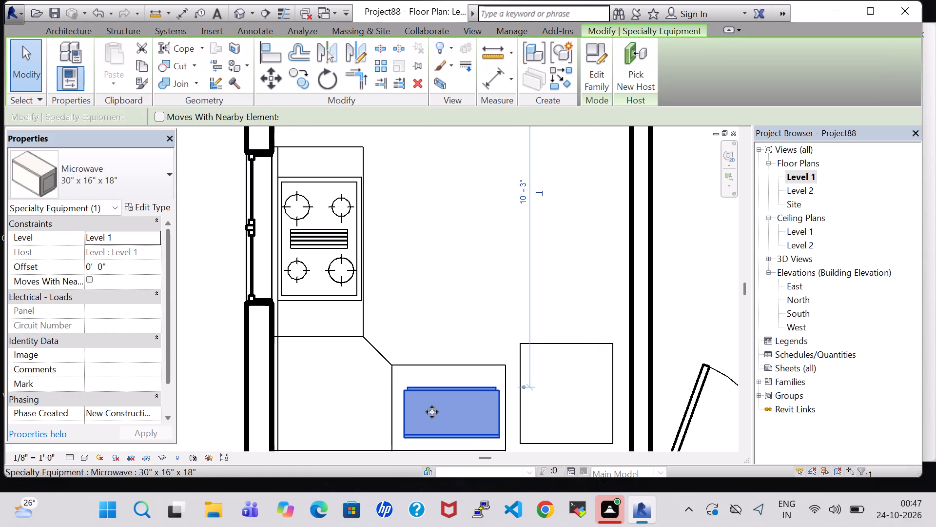
click(426, 203)
In the 3D view, rotate the microwave 180° so its door faces into the kitchen.
click(240, 10)
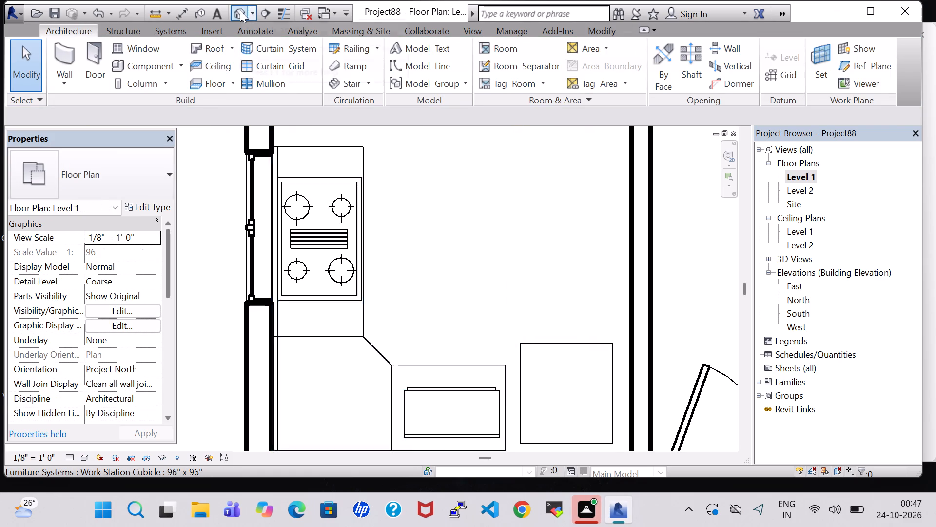
scroll(320, 148, down, 2)
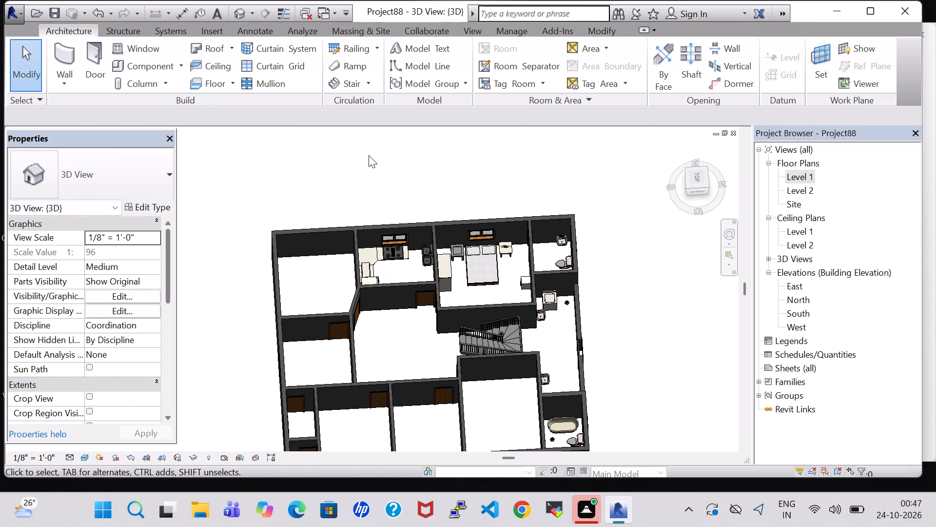
shift+middle_drag(369, 155, 315, 171)
scroll(330, 172, up, 6)
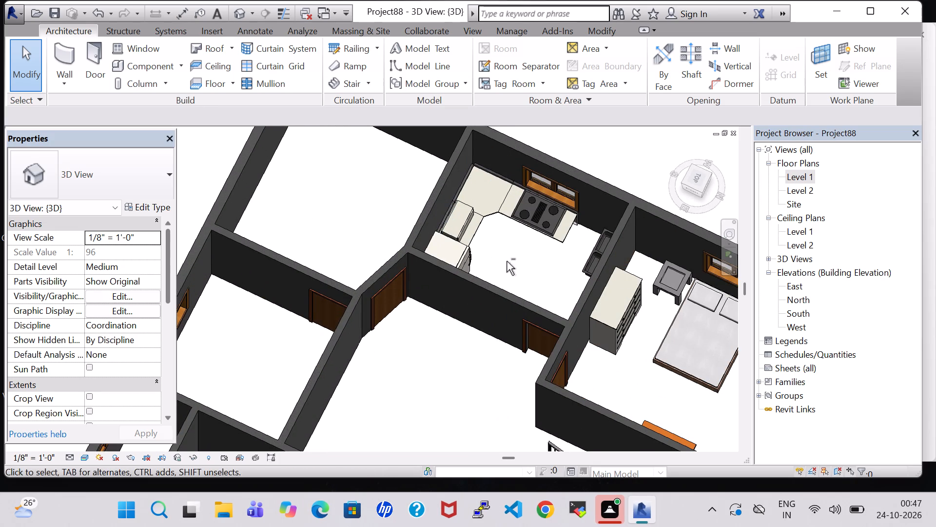
shift+middle_click(507, 261)
shift+middle_drag(487, 262, 476, 263)
click(489, 174)
key(space)
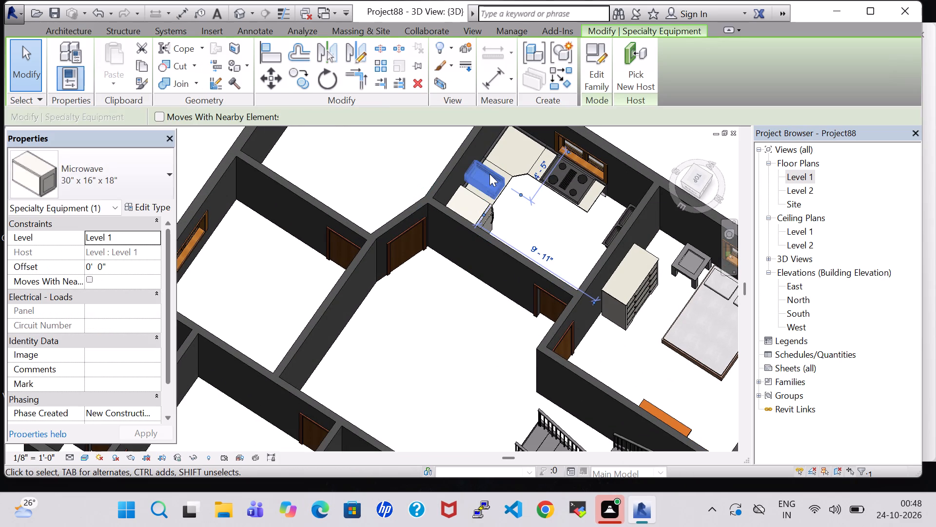
key(space)
click(554, 217)
Examine the microwave, worktop, refrigerator and cook top arrangement from several angles in the 3D view.
shift+middle_drag(529, 223, 520, 223)
shift+middle_drag(514, 223, 491, 220)
middle_drag(604, 164, 449, 275)
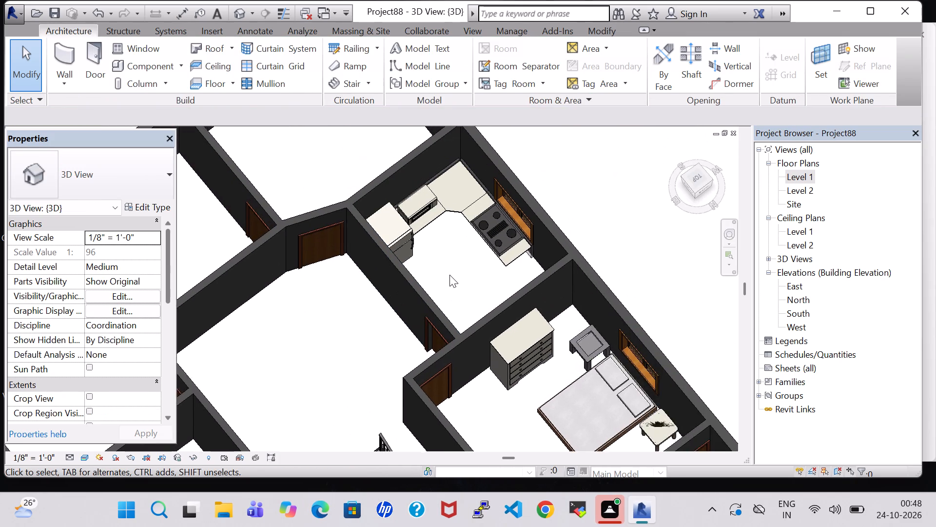
scroll(449, 275, up, 4)
middle_drag(449, 267, 433, 224)
middle_drag(537, 189, 501, 290)
shift+middle_drag(498, 300, 476, 248)
middle_drag(607, 186, 480, 223)
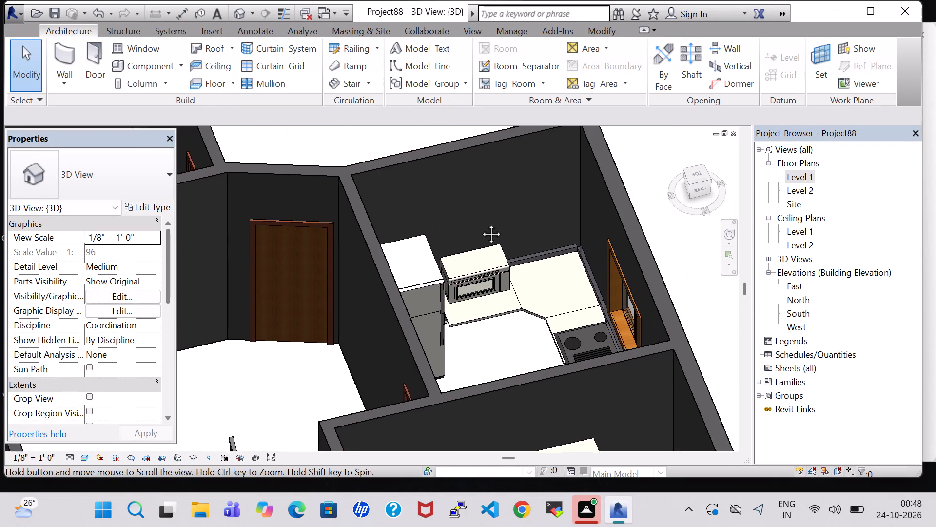
middle_drag(480, 223, 477, 224)
middle_click(482, 346)
shift+middle_drag(482, 346, 474, 324)
scroll(437, 212, up, 4)
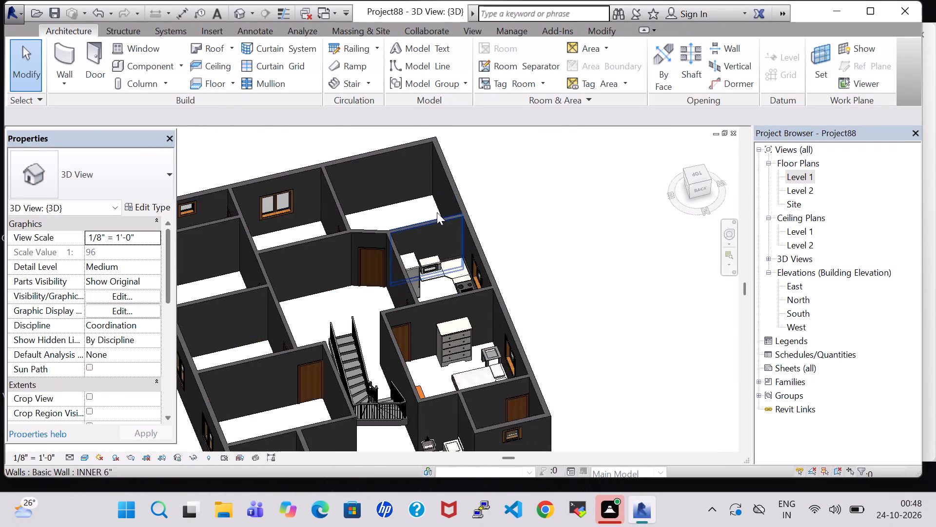
scroll(437, 212, up, 7)
shift+middle_drag(451, 429, 444, 423)
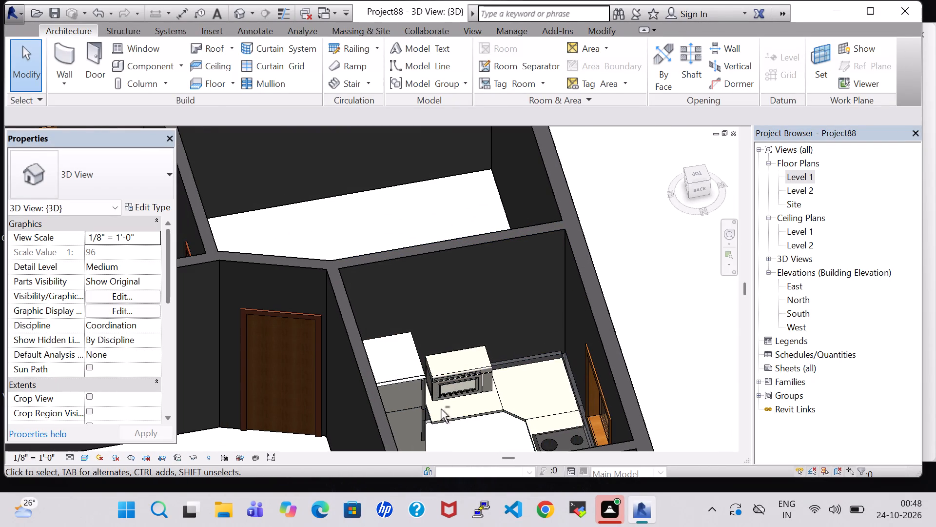
scroll(487, 287, up, 3)
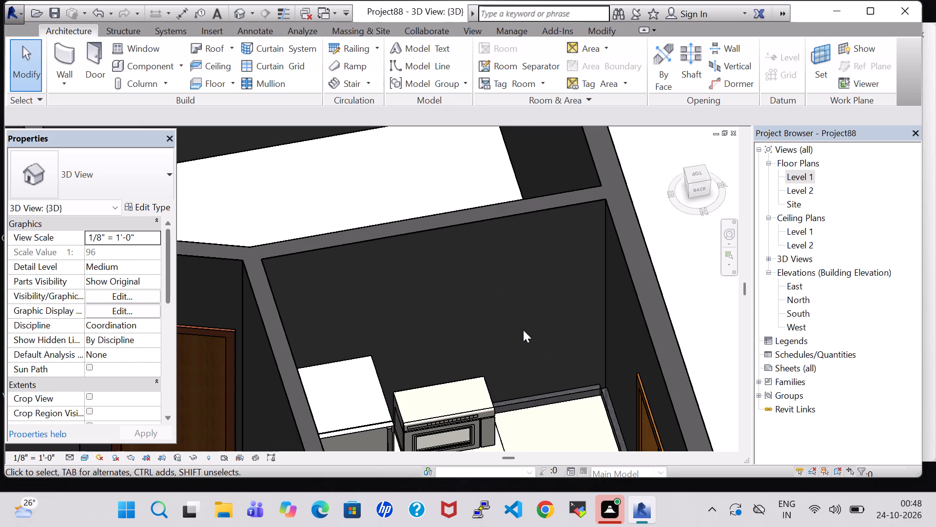
middle_click(517, 297)
middle_drag(517, 296, 499, 218)
scroll(497, 266, up, 6)
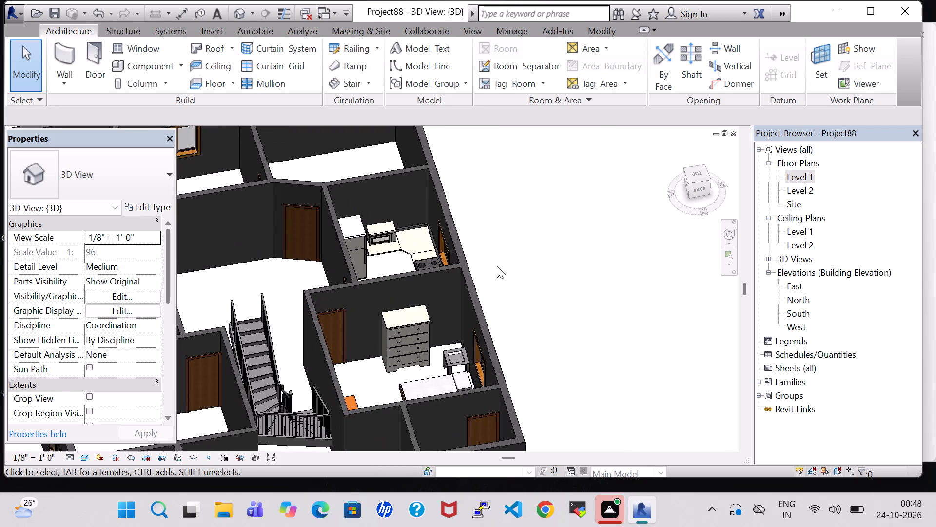
Return to the Level 1 floor plan and review the kitchen with its adjoining bedroom and hall.
double_click(805, 176)
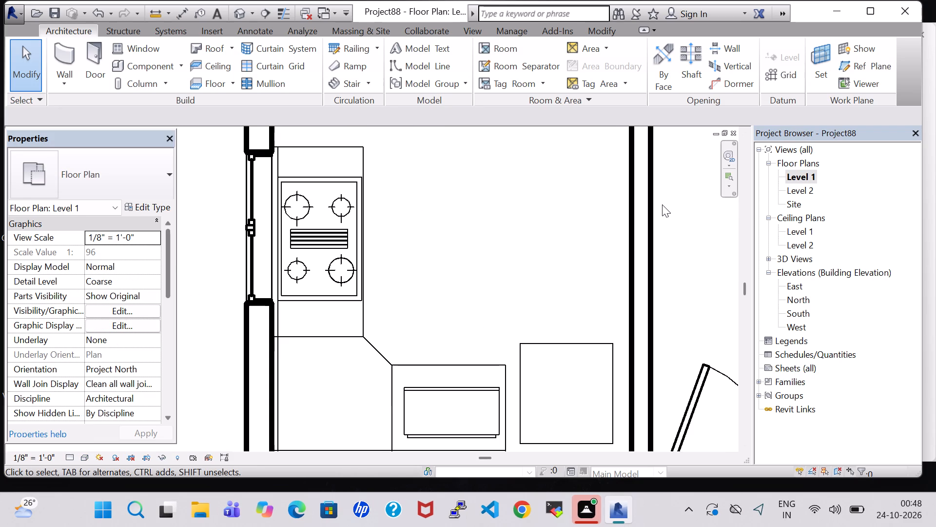
scroll(541, 243, down, 4)
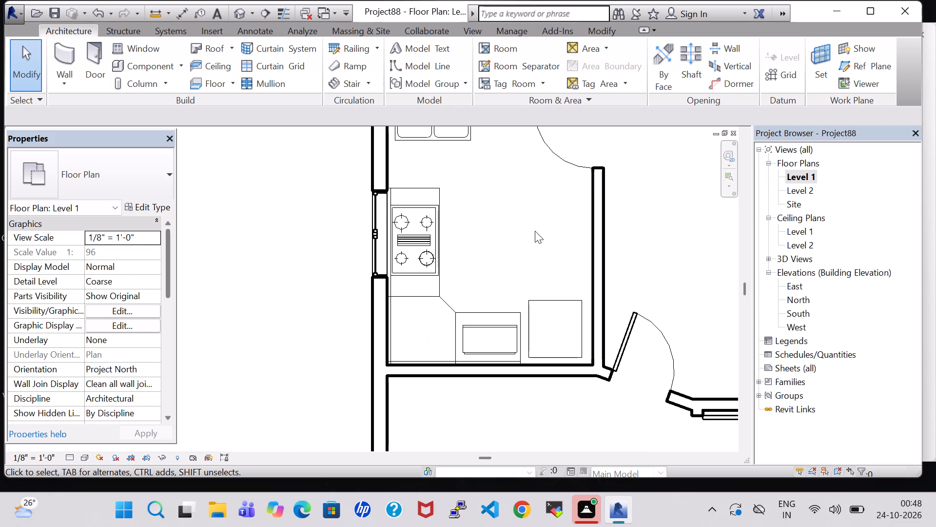
scroll(497, 238, down, 2)
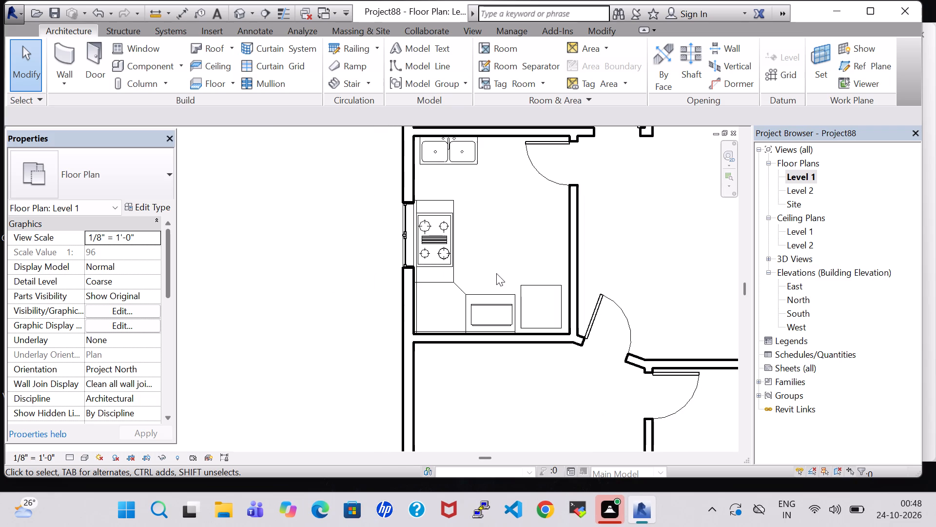
middle_drag(625, 232, 603, 337)
scroll(609, 284, up, 1)
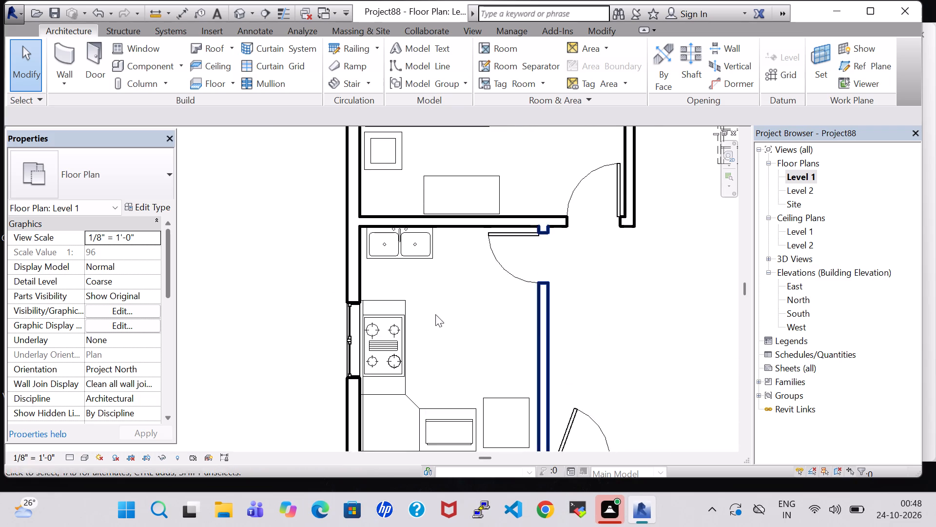
scroll(404, 314, down, 3)
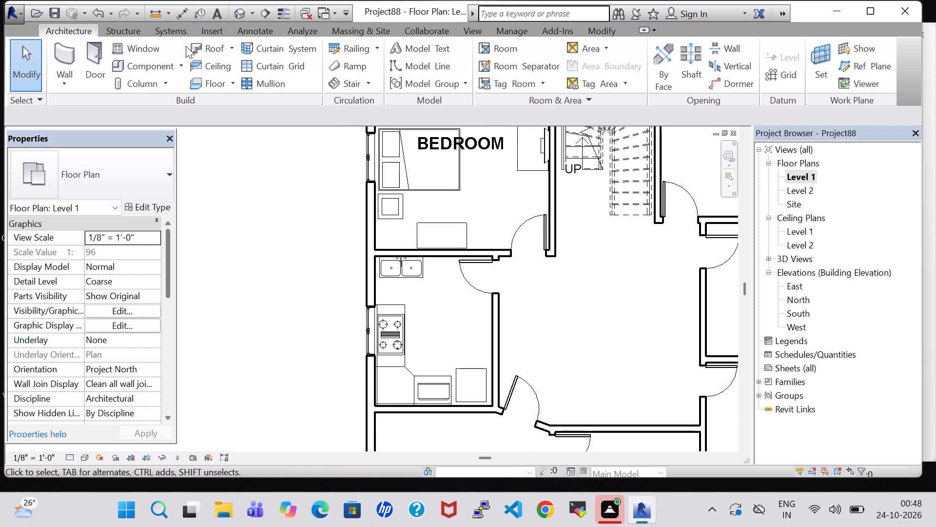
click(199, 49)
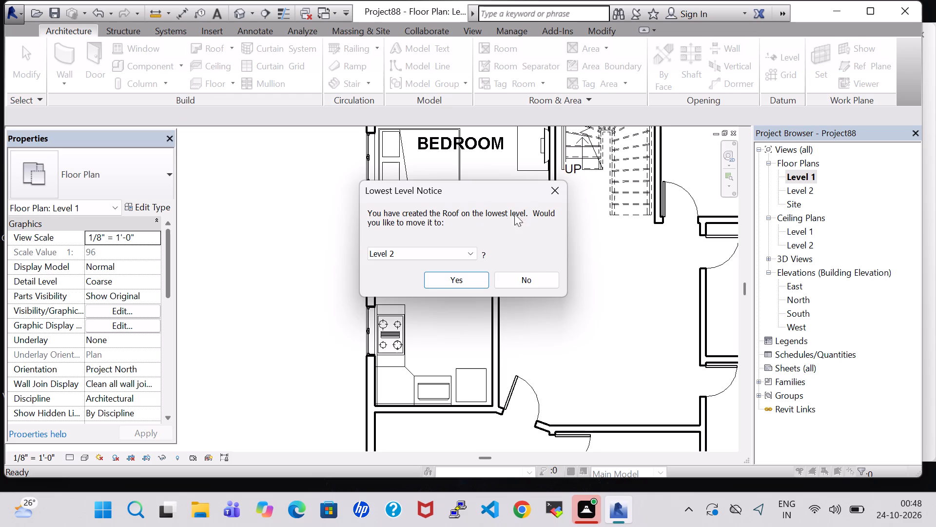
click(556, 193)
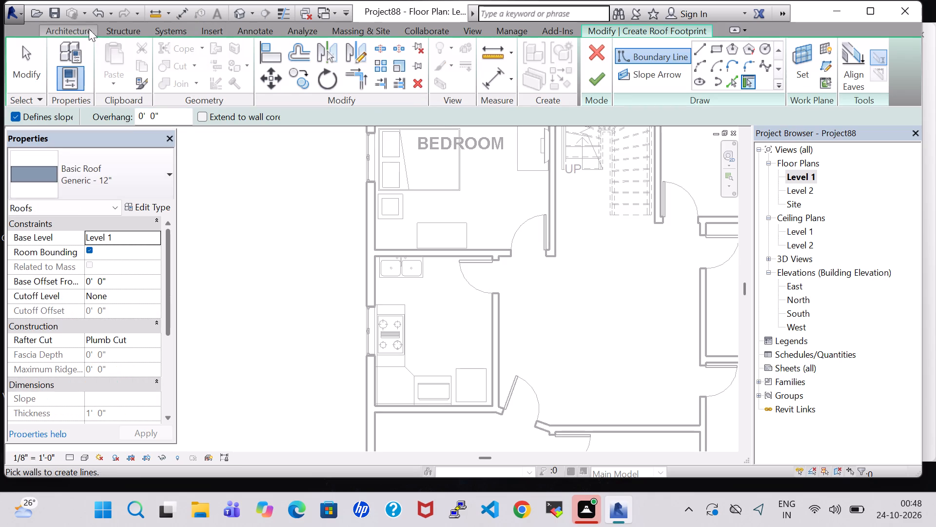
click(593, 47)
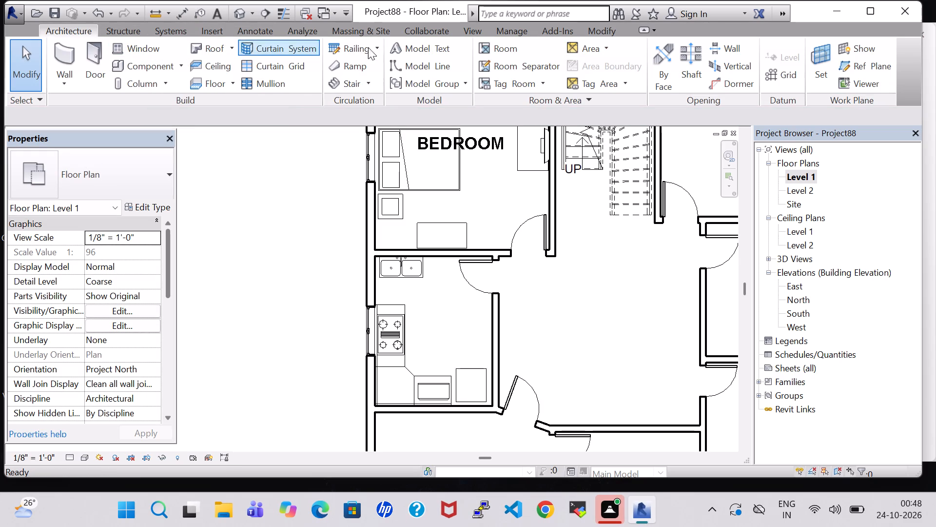
Place a tagged room in the enclosed kitchen below the furnished bedroom and name it KITCHEN.
click(500, 49)
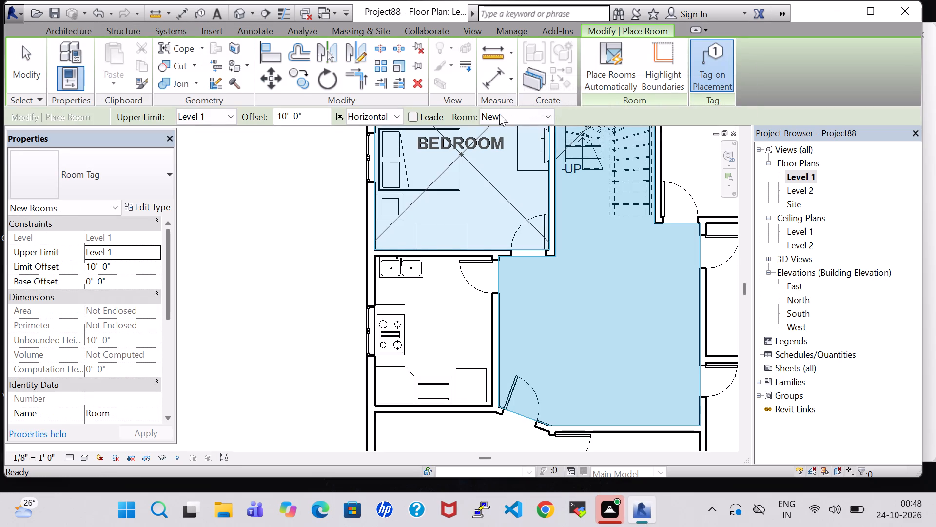
click(435, 333)
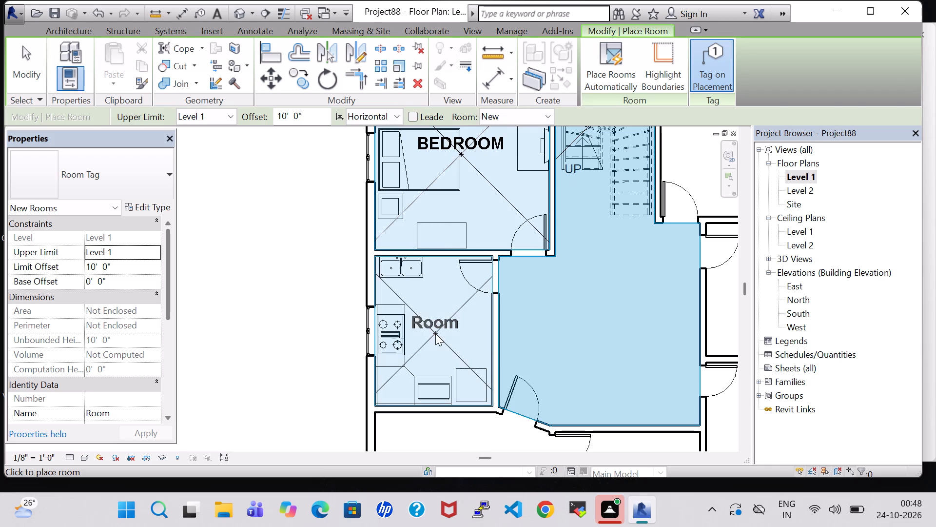
key(Escape)
key(Escape)
double_click(444, 328)
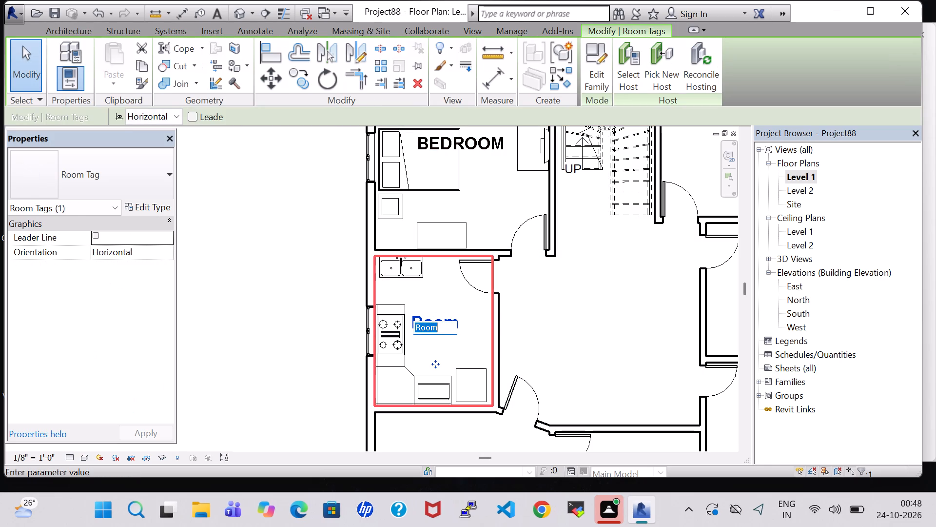
key(BackSpace)
text(ki)
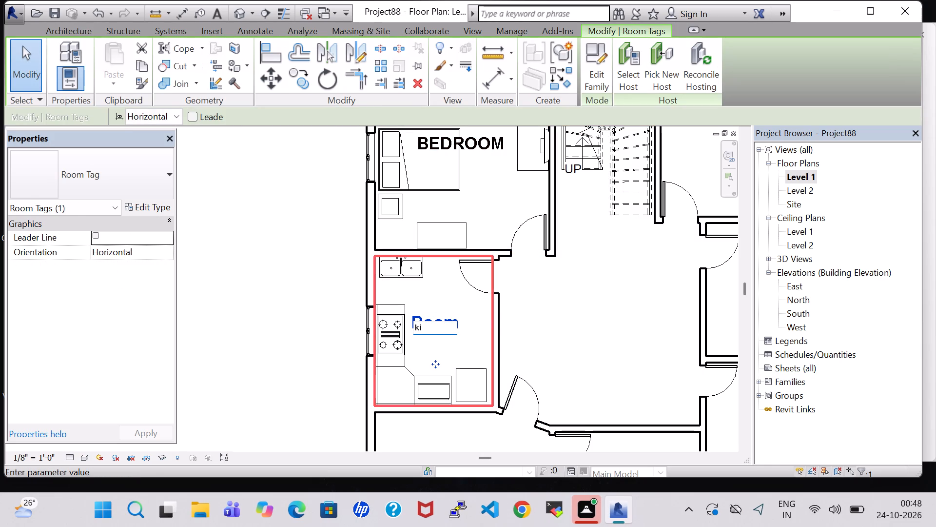
key(BackSpace)
key(BackSpace)
text(KITCHEN)
key(Return)
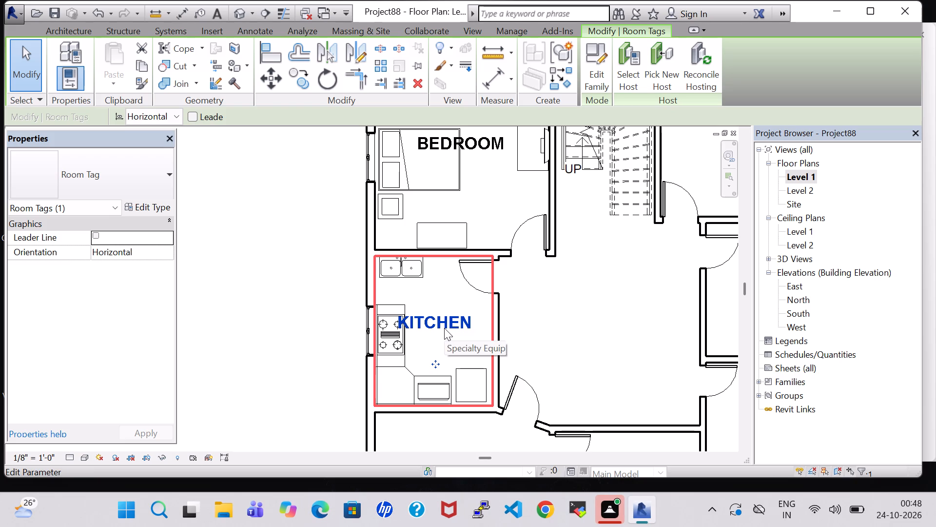
Nudge the KITCHEN room tag slightly east, away from the cook top.
key(Right)
key(Right)
key(Right)
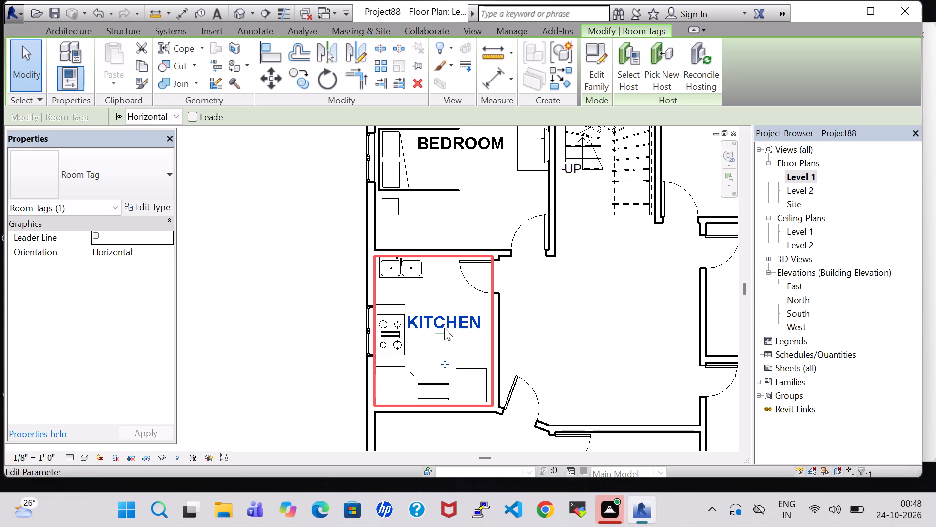
click(579, 312)
Load the Bed-Standard.0001 family from the Beds folder of the US Imperial Furniture library.
scroll(579, 312, down, 3)
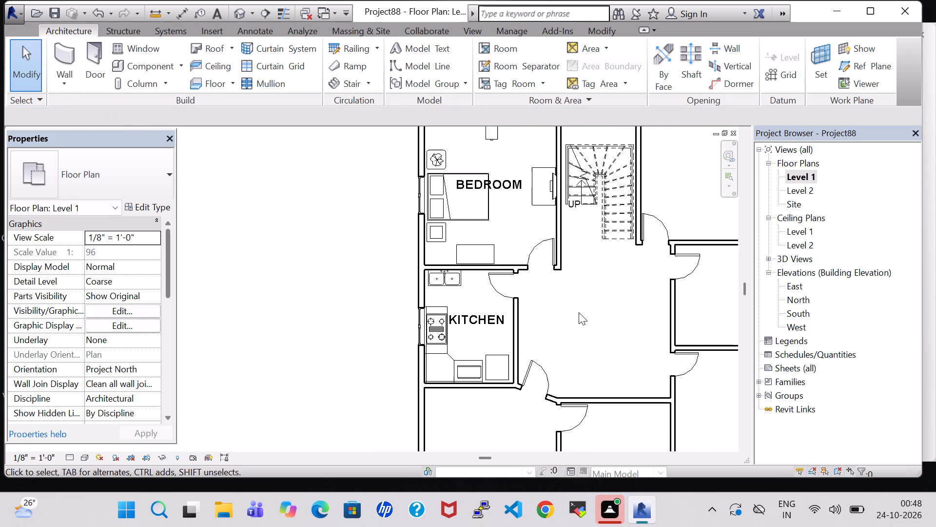
middle_drag(579, 312, 486, 325)
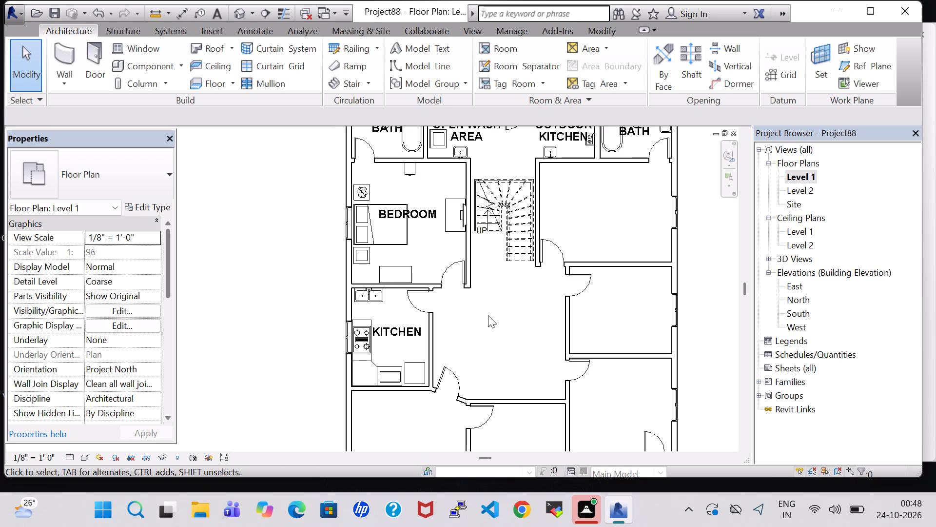
middle_drag(487, 315, 431, 356)
scroll(487, 315, up, 1)
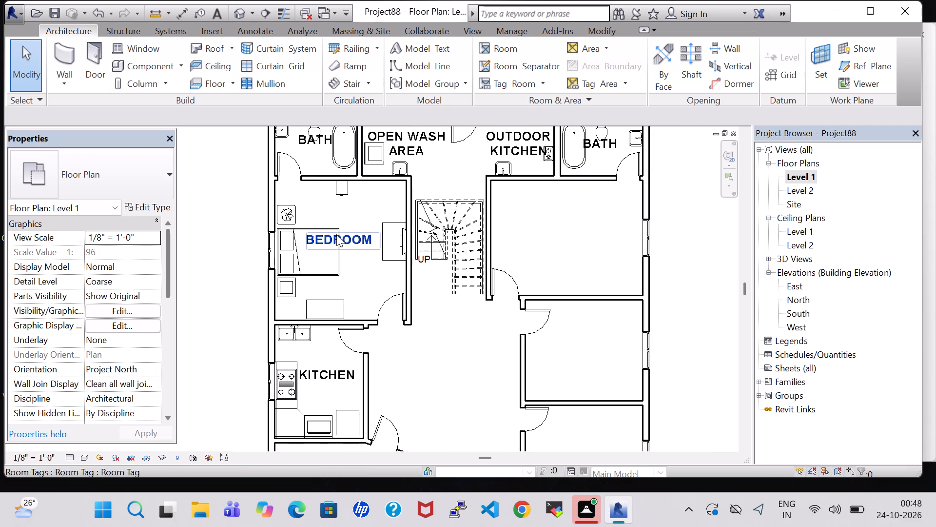
click(147, 69)
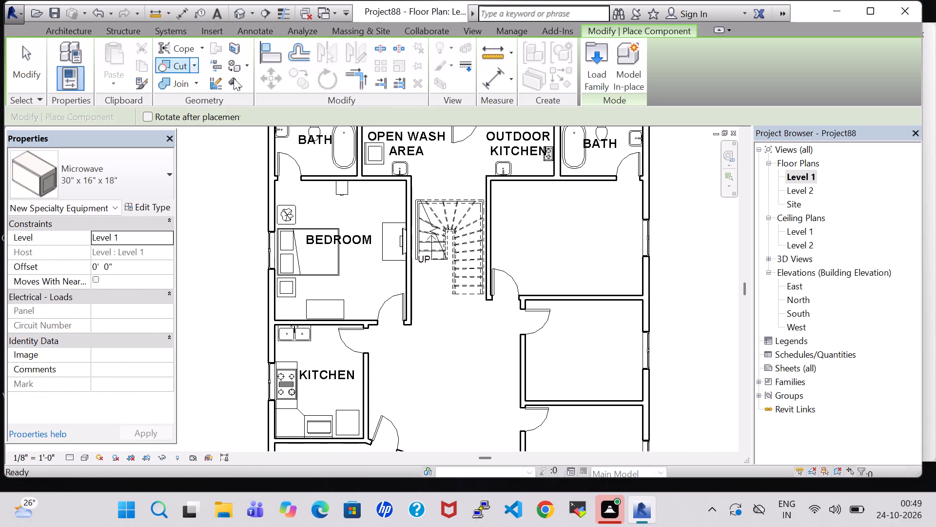
click(595, 68)
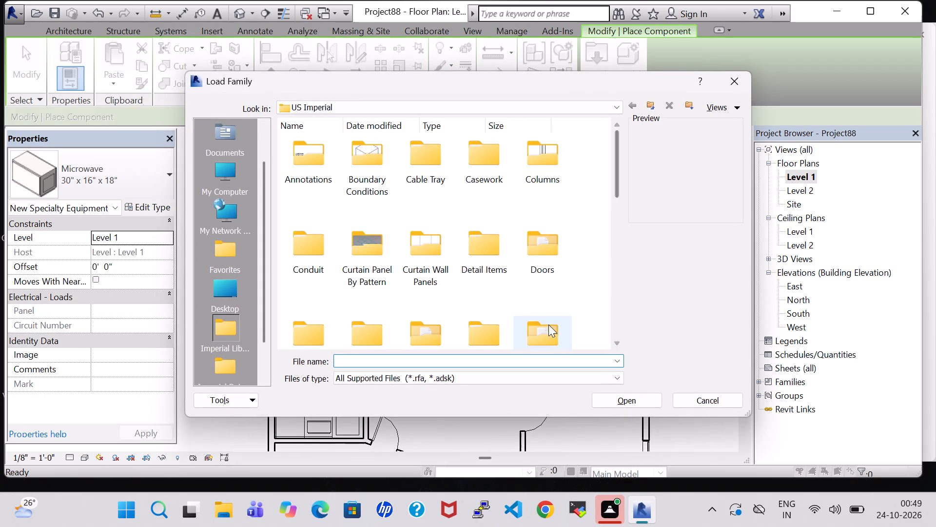
double_click(547, 324)
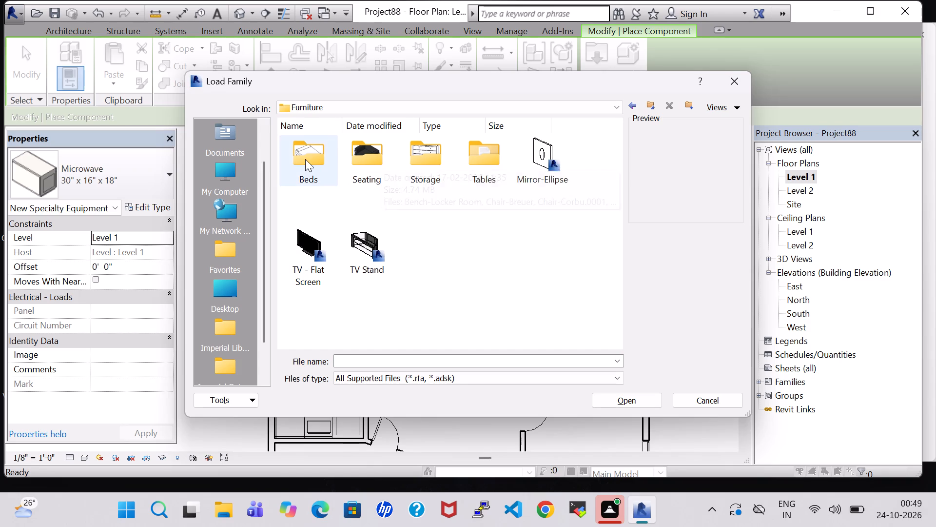
double_click(305, 159)
click(547, 162)
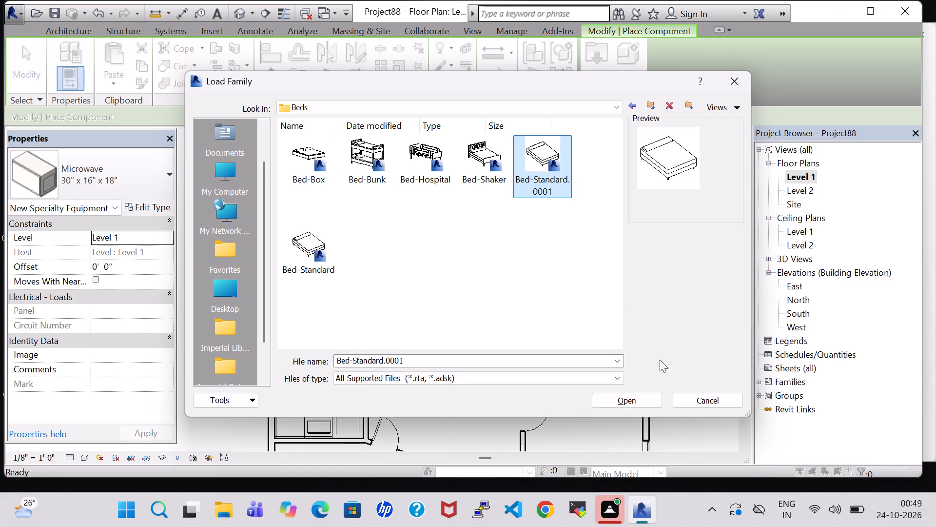
click(647, 397)
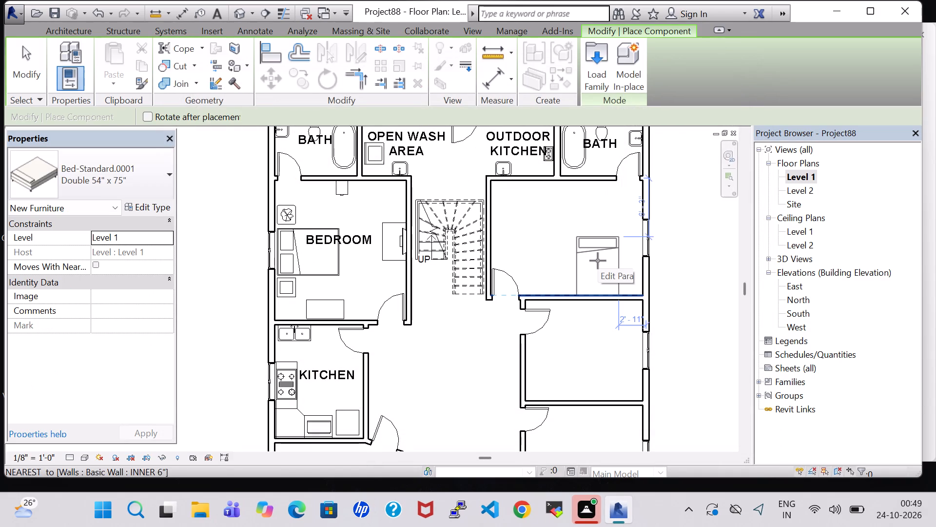
Place the Double 54" x 75" bed in the east bedroom, rotated with its pillow toward the window, and nudge it east toward the wall.
key(space)
key(space)
key(space)
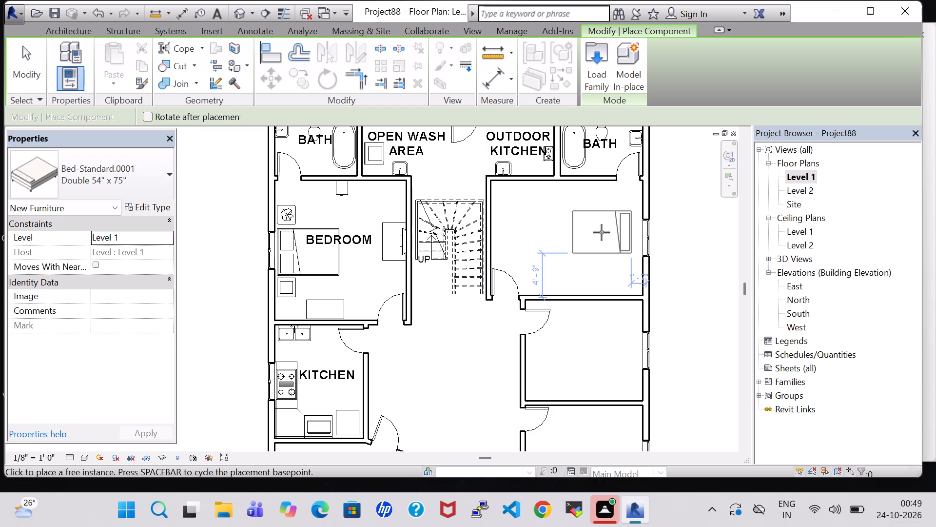
scroll(602, 232, up, 4)
click(608, 242)
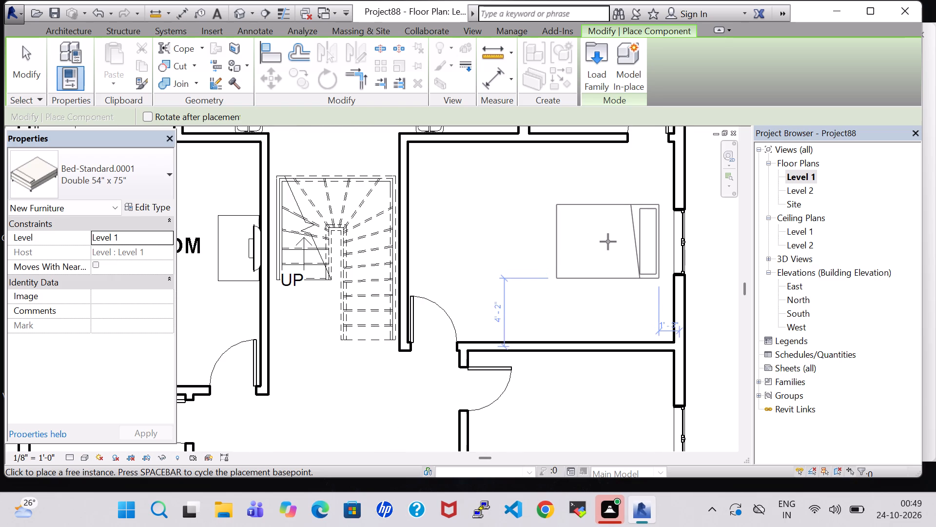
key(Escape)
key(Escape)
click(608, 242)
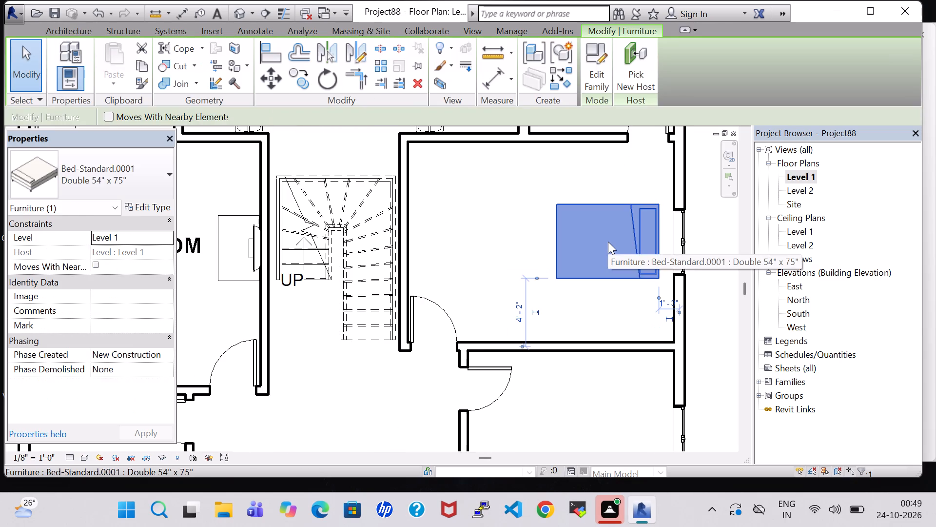
key(Right)
key(Right)
key(Right)
key(Right)
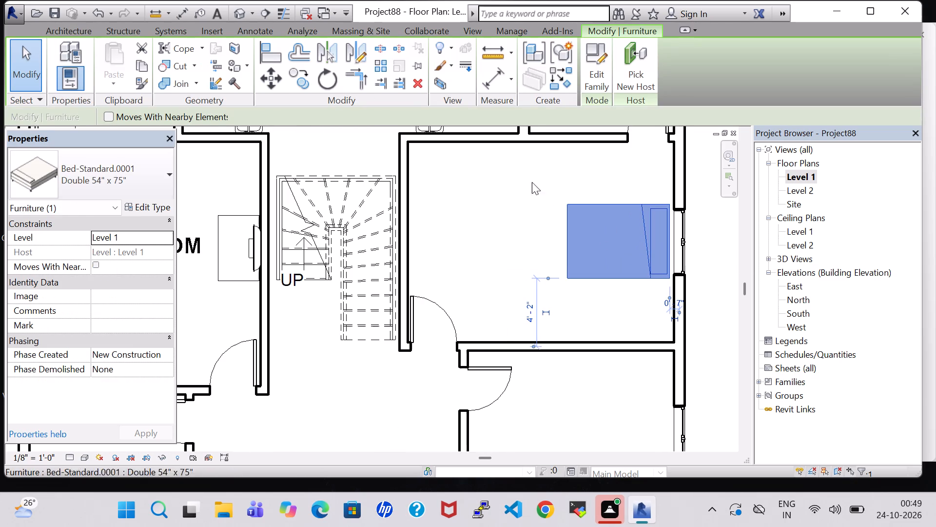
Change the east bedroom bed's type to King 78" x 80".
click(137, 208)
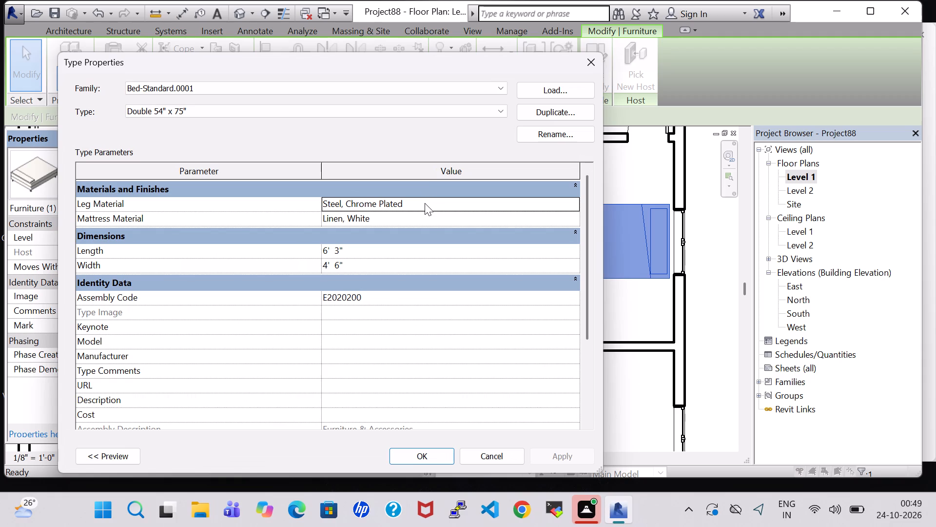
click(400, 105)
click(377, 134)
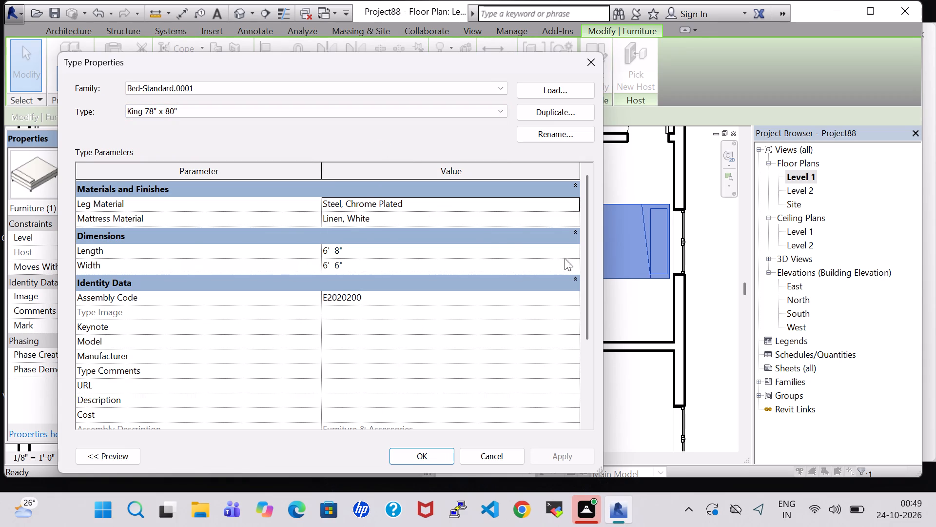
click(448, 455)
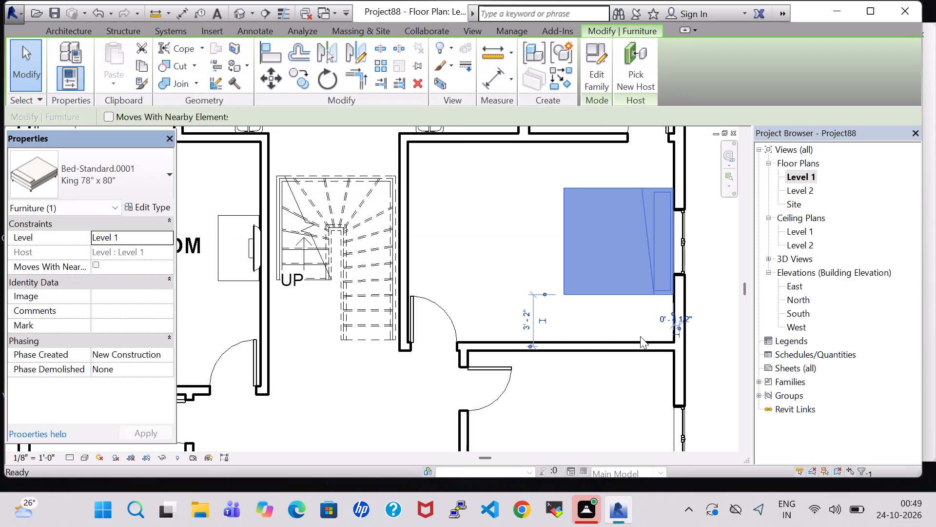
Nudge the east bedroom's bed slightly west, off the window wall.
key(Left)
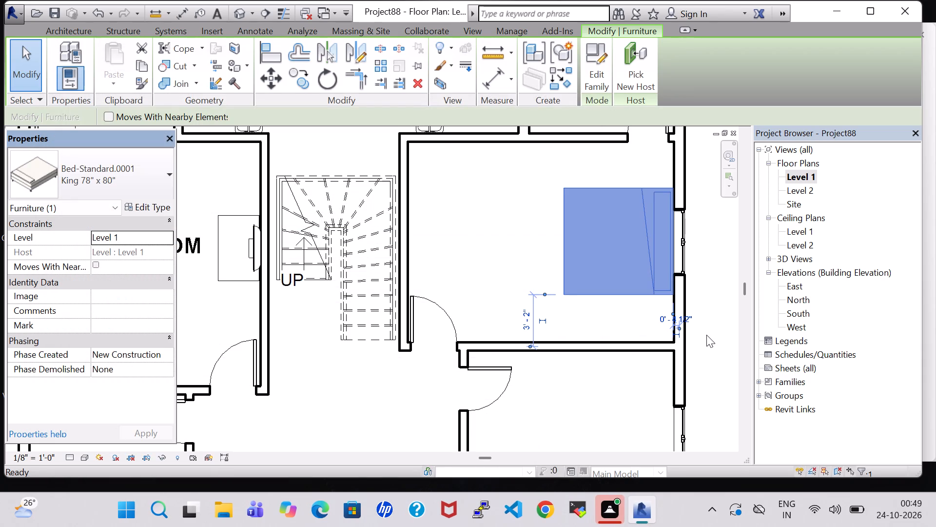
click(695, 272)
click(628, 277)
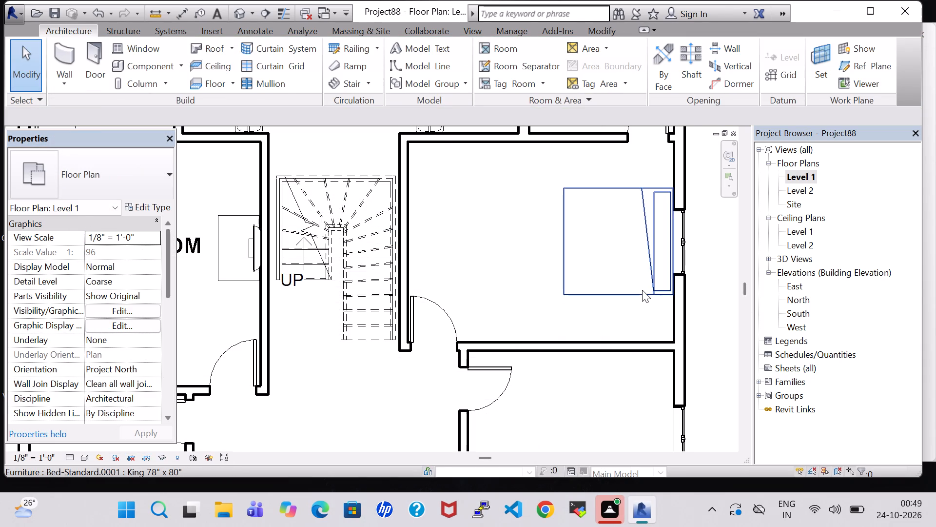
click(642, 290)
key(Left)
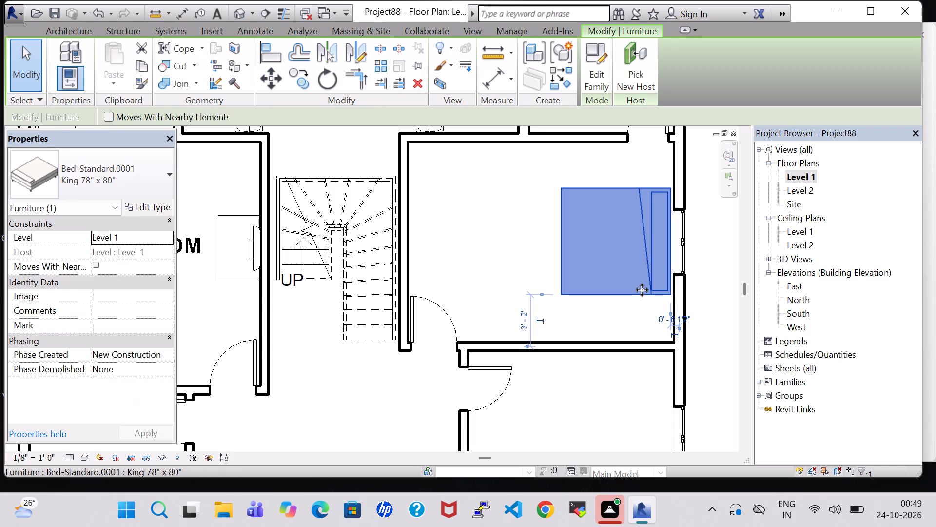
click(716, 253)
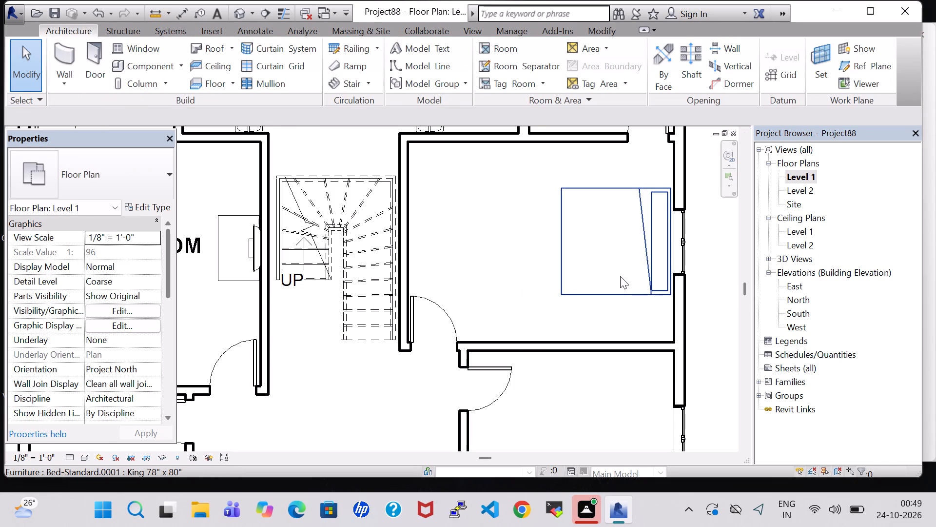
Change the east bedroom bed's type to Queen 60" x 79" and settle its position near the window wall.
scroll(620, 276, down, 1)
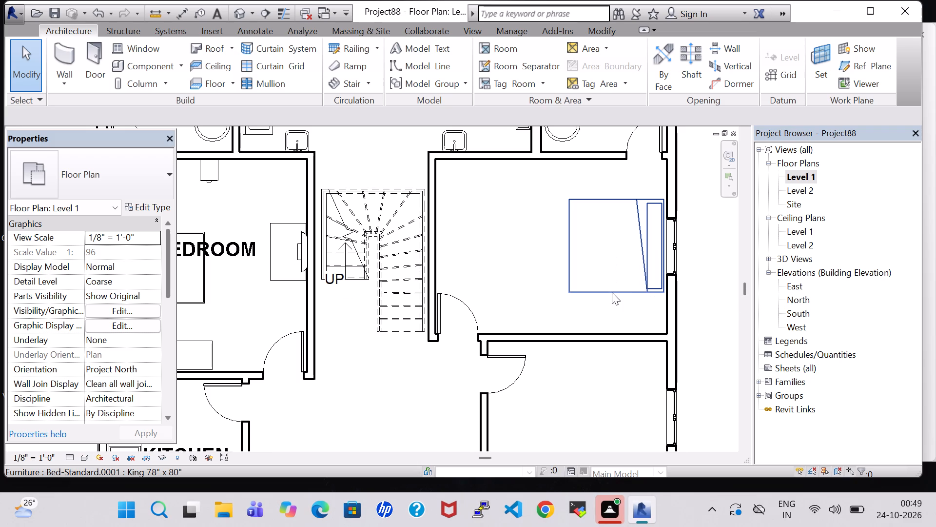
click(567, 274)
click(129, 185)
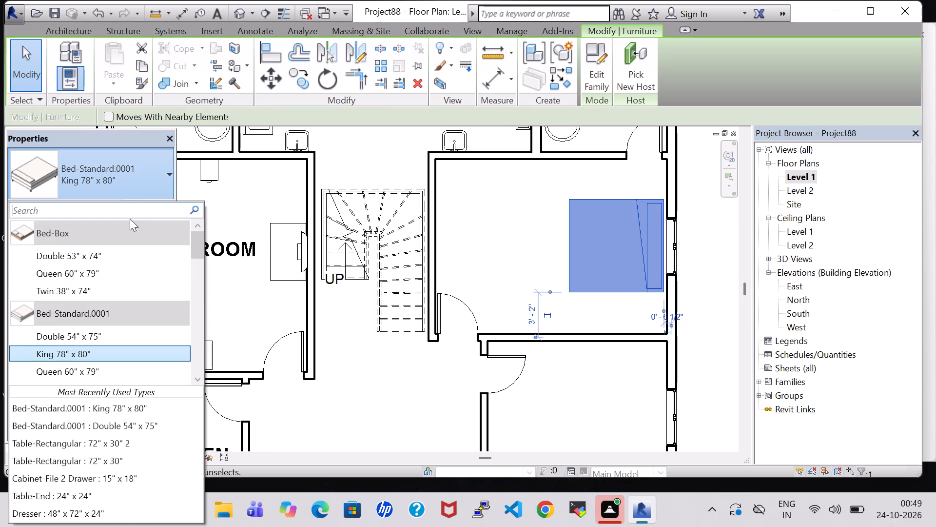
click(132, 187)
click(142, 203)
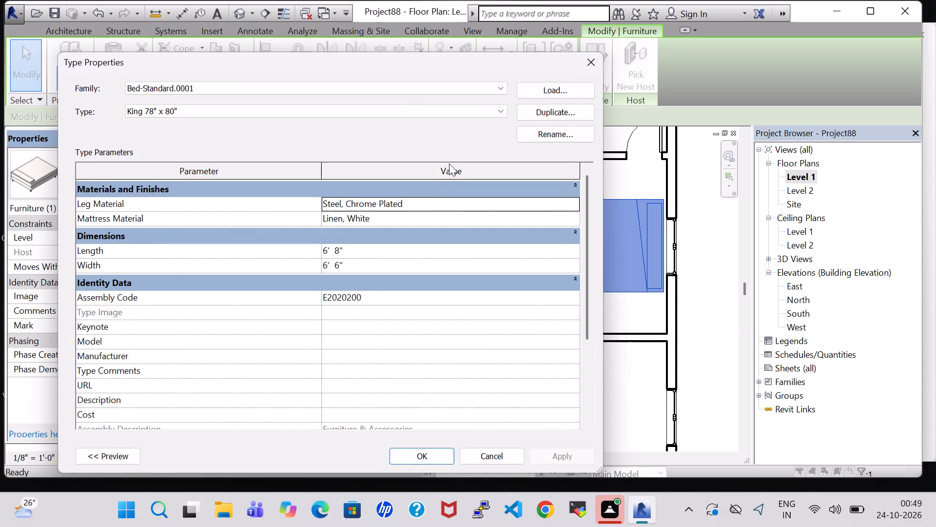
click(440, 114)
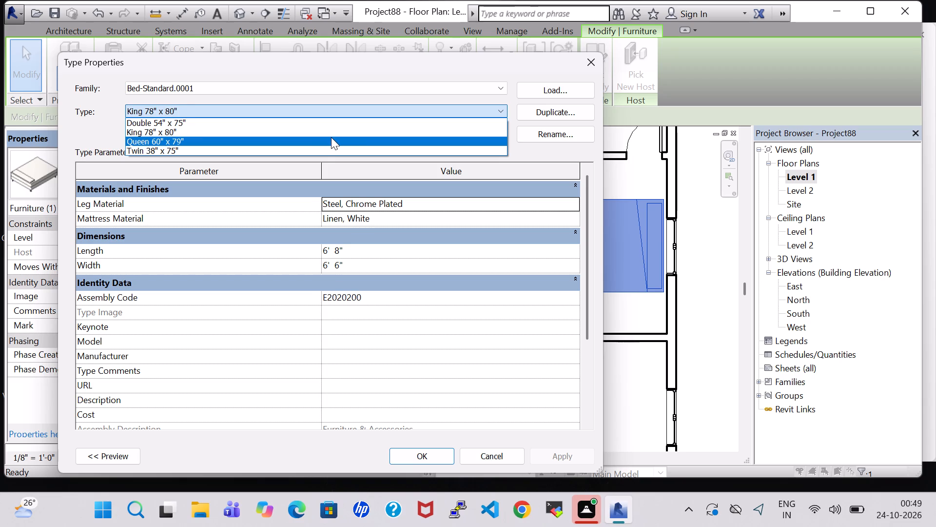
click(331, 137)
click(429, 454)
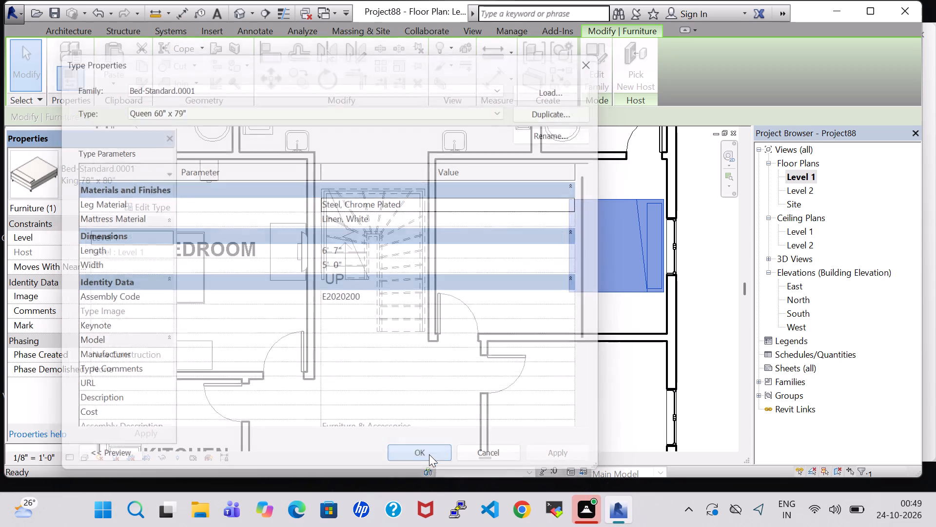
key(Left)
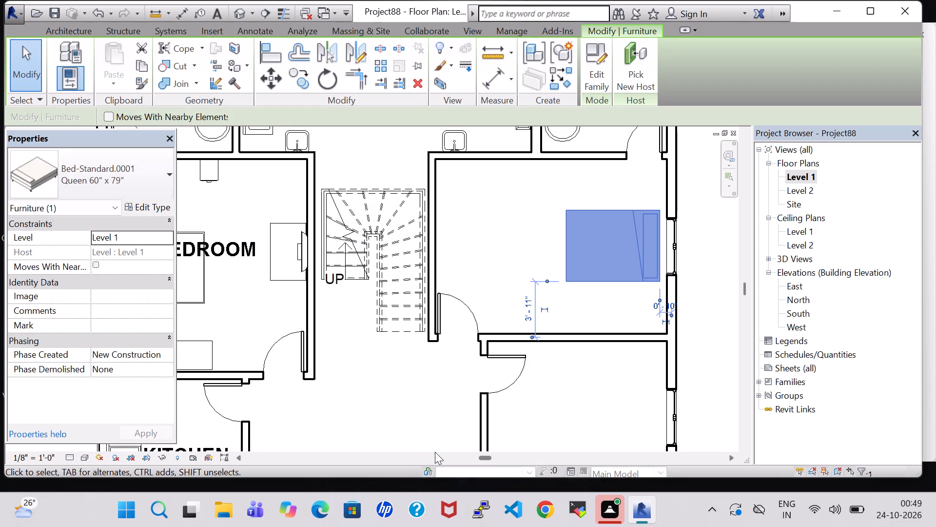
key(Right)
click(505, 200)
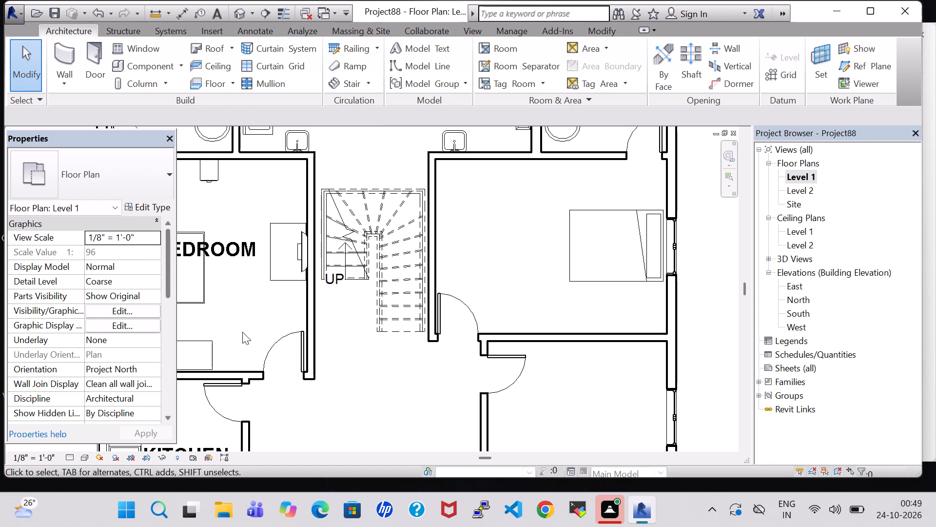
Place a copy of the west bedroom's 48" x 72" x 24" Dresser along the east bedroom's north wall and nudge it slightly south.
middle_drag(247, 290, 359, 304)
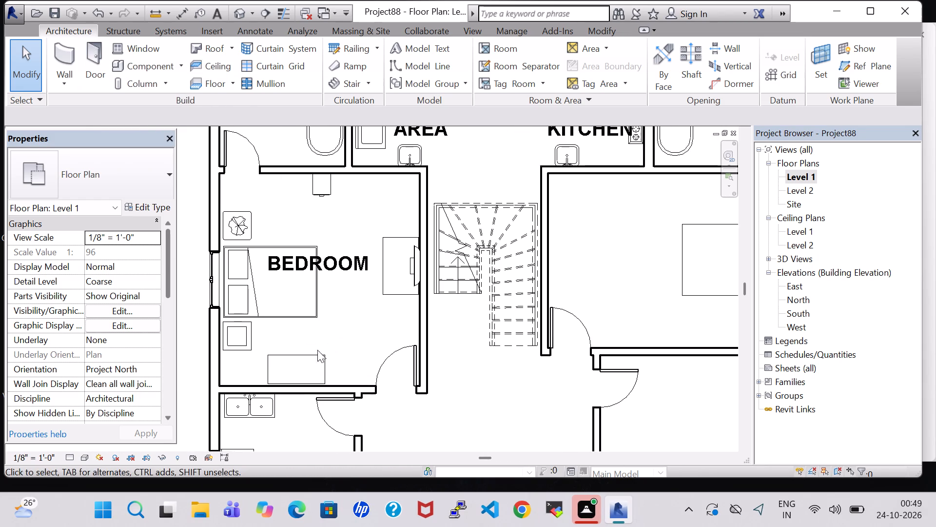
click(308, 358)
right_click(315, 357)
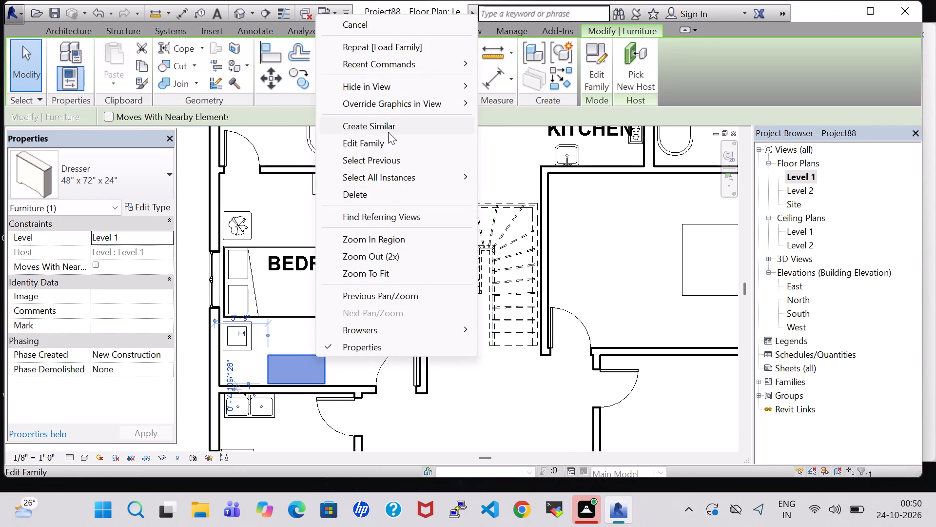
click(388, 130)
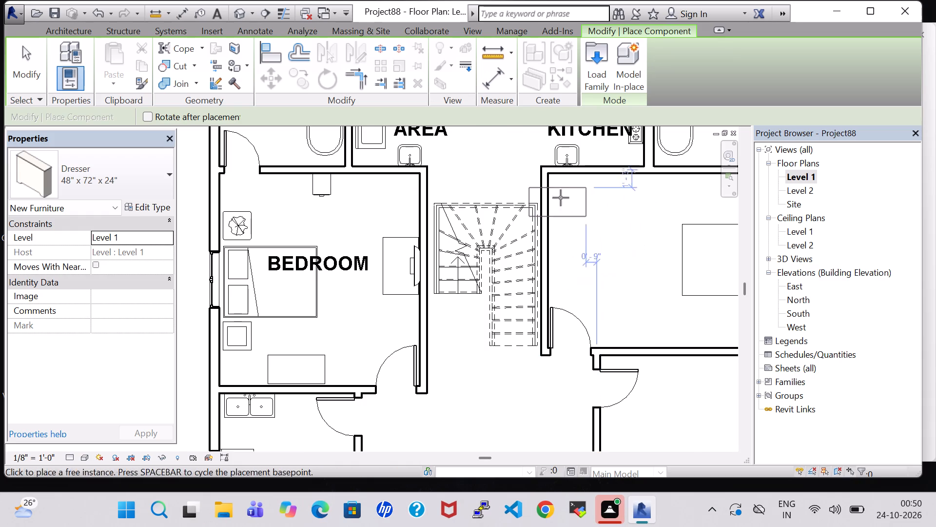
click(594, 192)
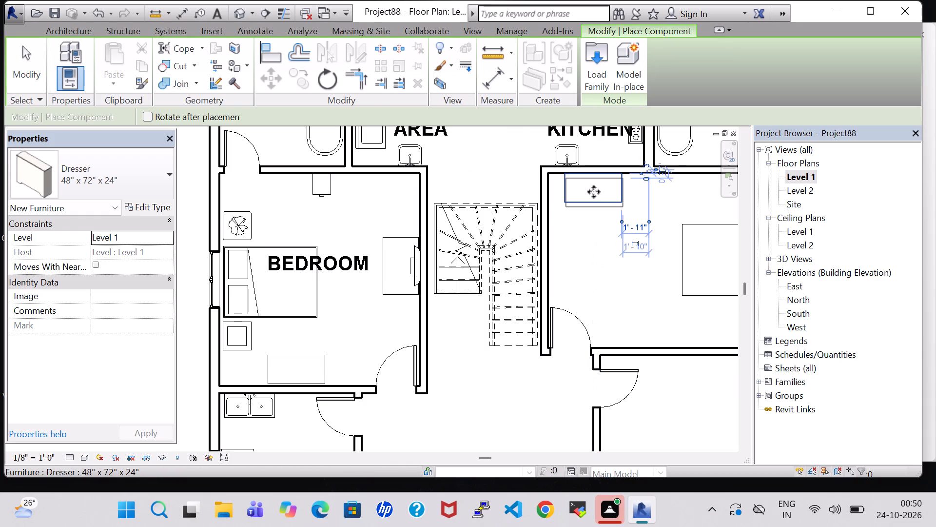
key(Escape)
key(Escape)
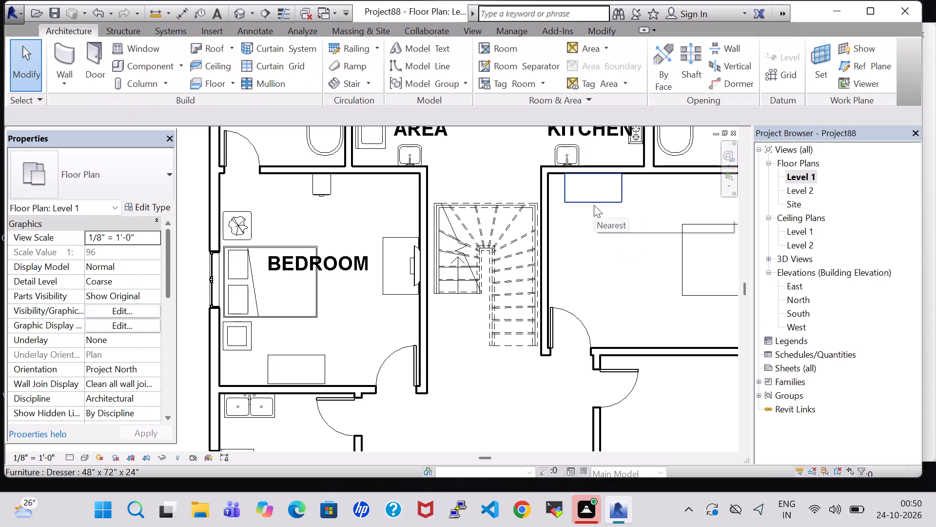
click(594, 205)
key(Down)
click(603, 247)
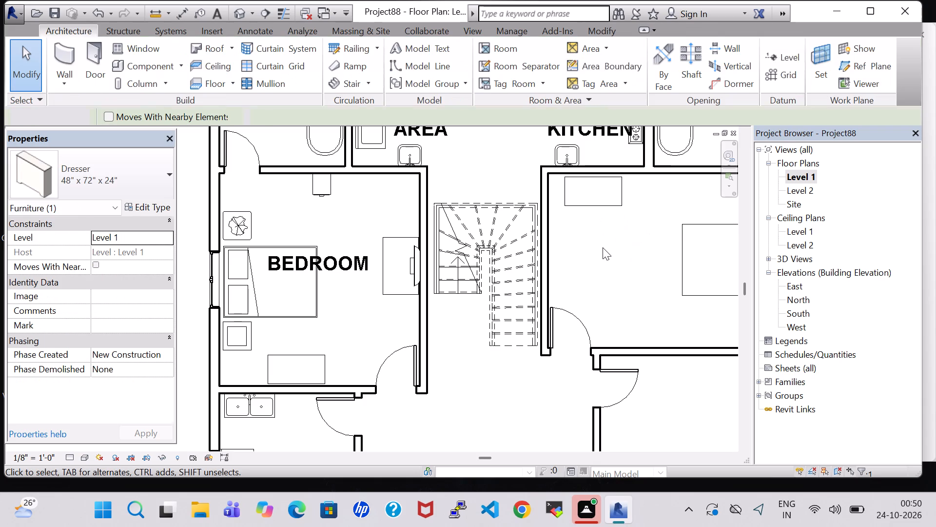
Place a 32" flat-screen TV like the west bedroom's, rotated, against the east bedroom's west wall beside the stair.
scroll(601, 250, down, 1)
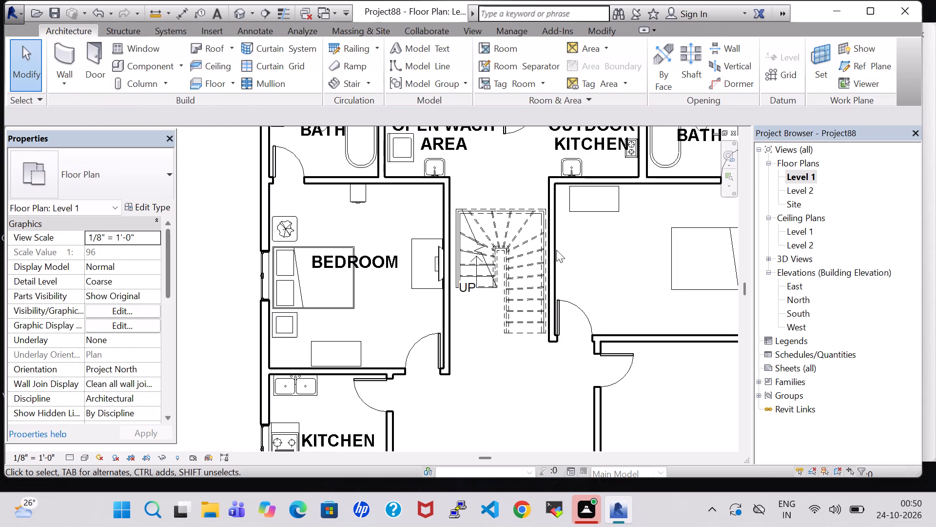
click(435, 265)
right_click(435, 265)
click(477, 268)
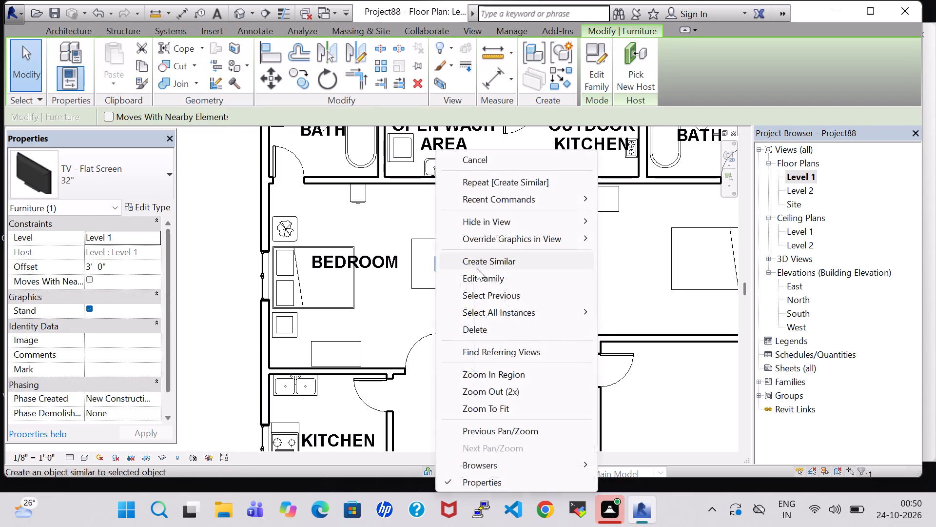
key(space)
scroll(586, 264, up, 6)
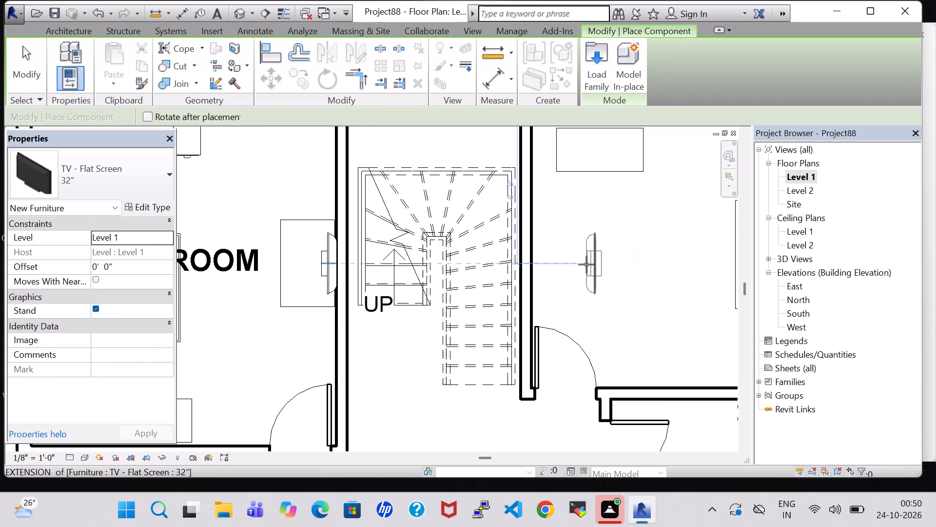
click(519, 250)
key(Escape)
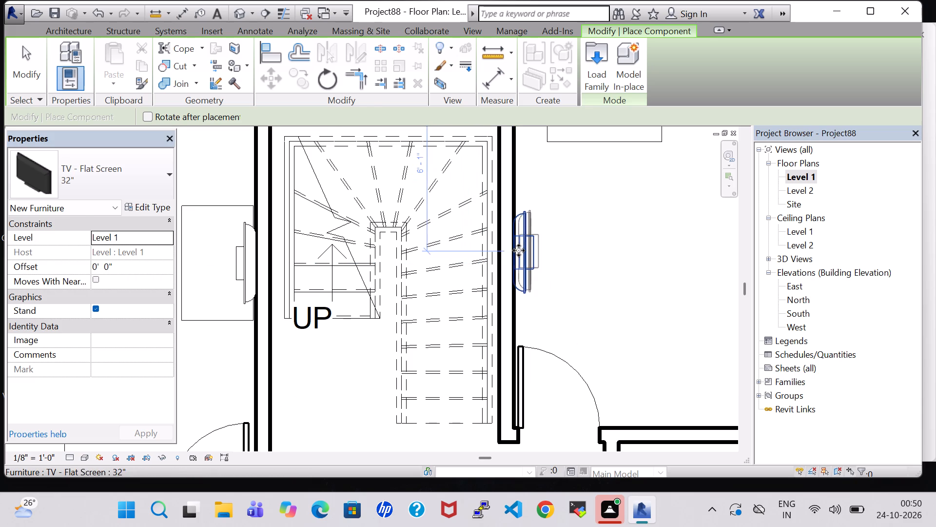
key(Escape)
Set the east bedroom TV's offset to 3' 3".
click(525, 251)
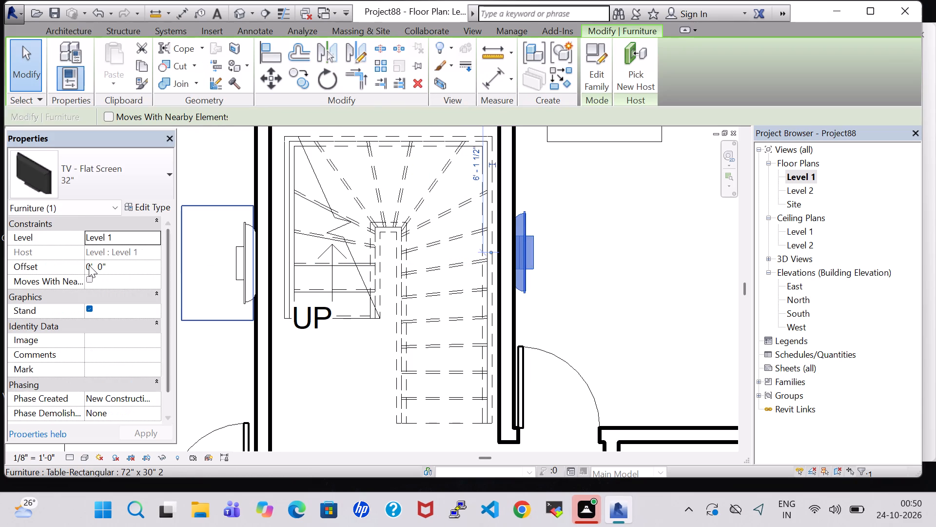
double_click(91, 269)
key(BackSpace)
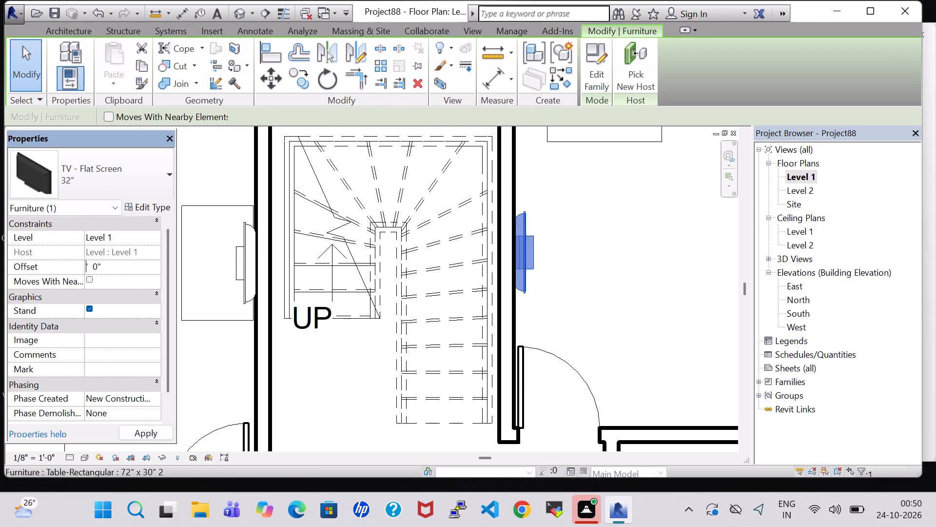
key(3)
click(100, 271)
key(BackSpace)
key(3)
click(154, 439)
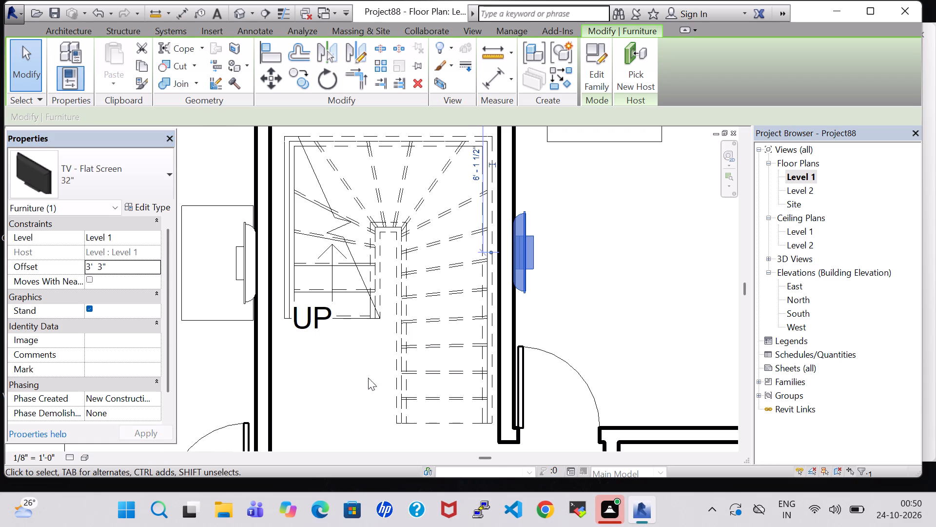
click(591, 303)
Place a copy of the west bedroom's 72" x 30" rectangular table, rotated, under the east bedroom TV and nudge it west toward the wall.
click(202, 213)
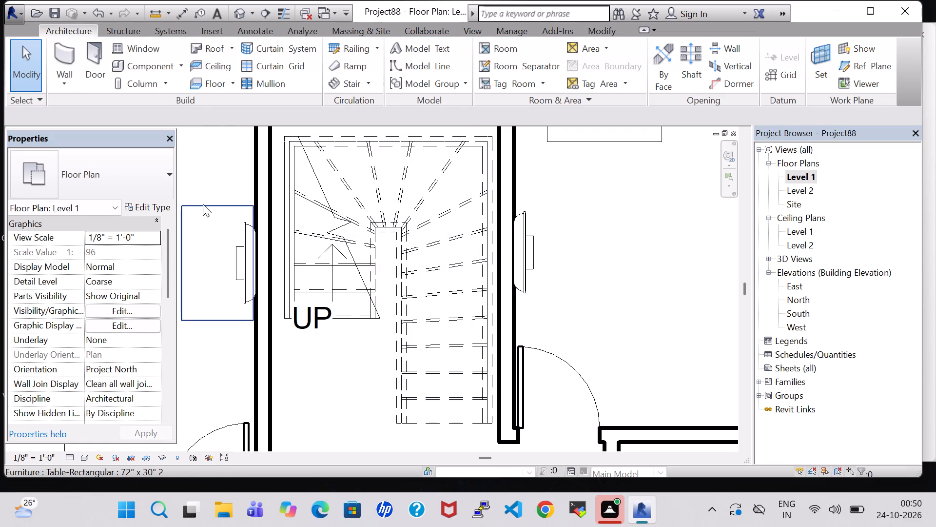
click(203, 204)
right_click(203, 204)
click(279, 264)
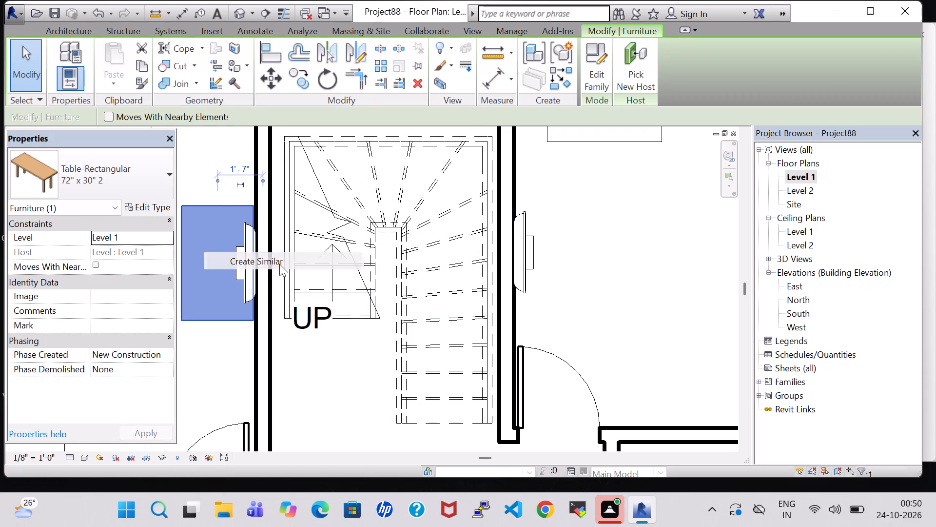
key(space)
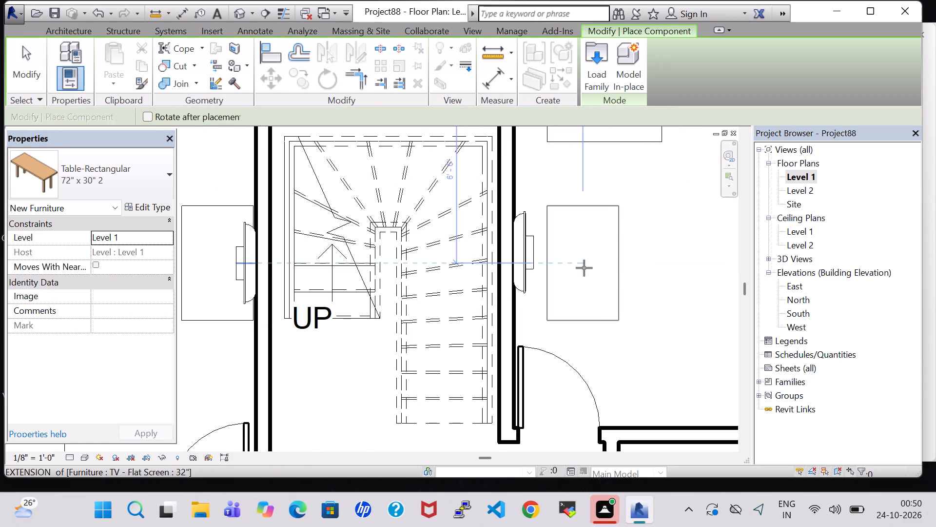
click(553, 262)
key(Escape)
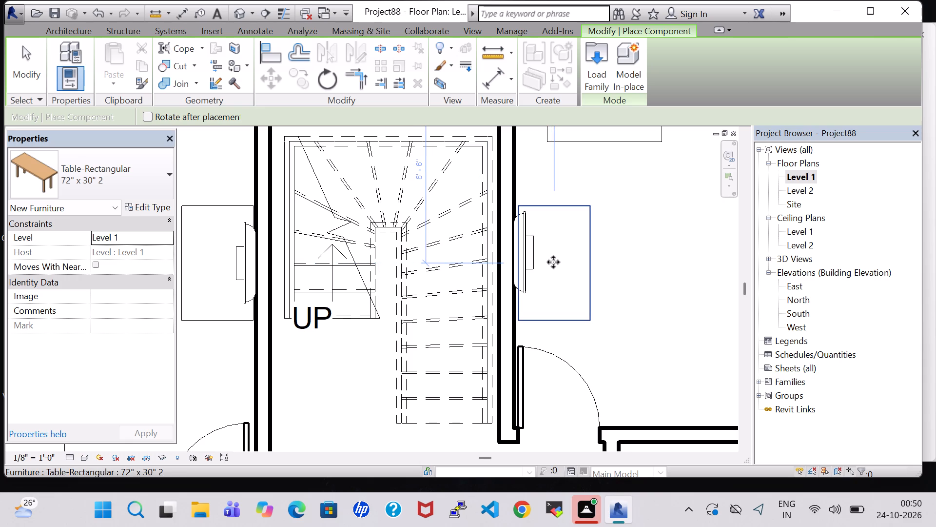
key(Escape)
click(589, 267)
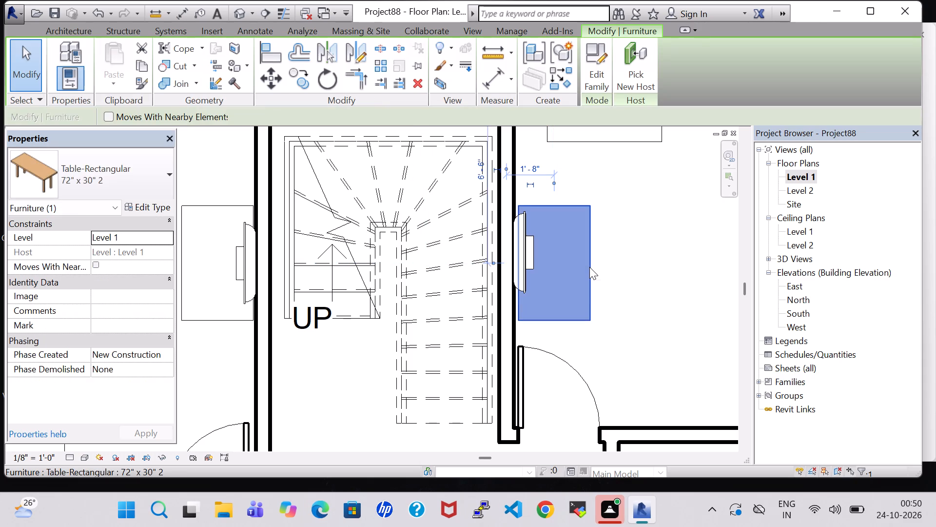
key(Left)
click(616, 268)
Nudge the east bedroom's TV and its table north along the stair-side wall, away from the door.
scroll(616, 268, down, 3)
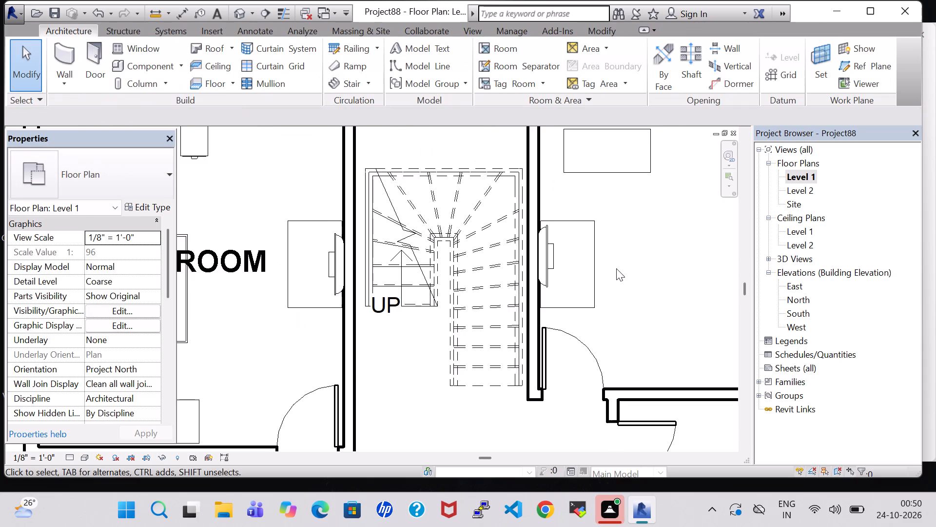
middle_drag(616, 268, 602, 236)
scroll(602, 232, down, 1)
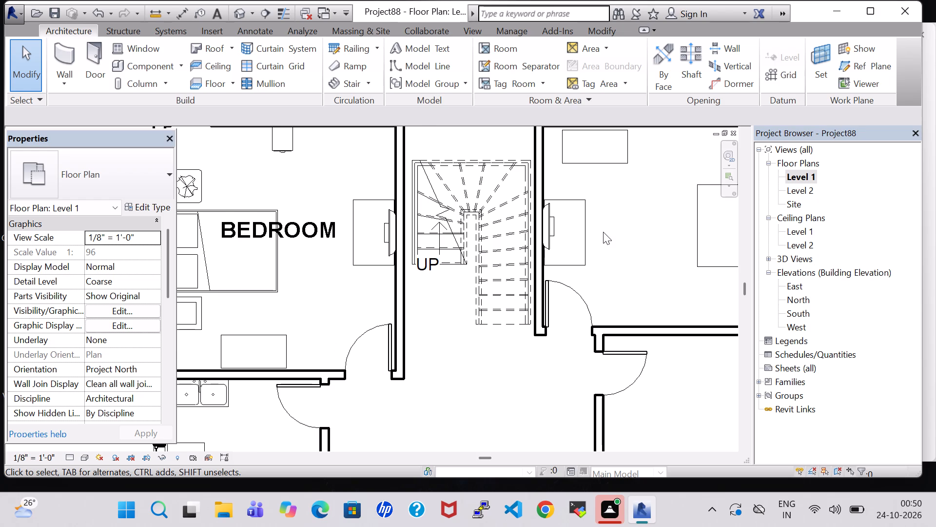
scroll(603, 232, down, 1)
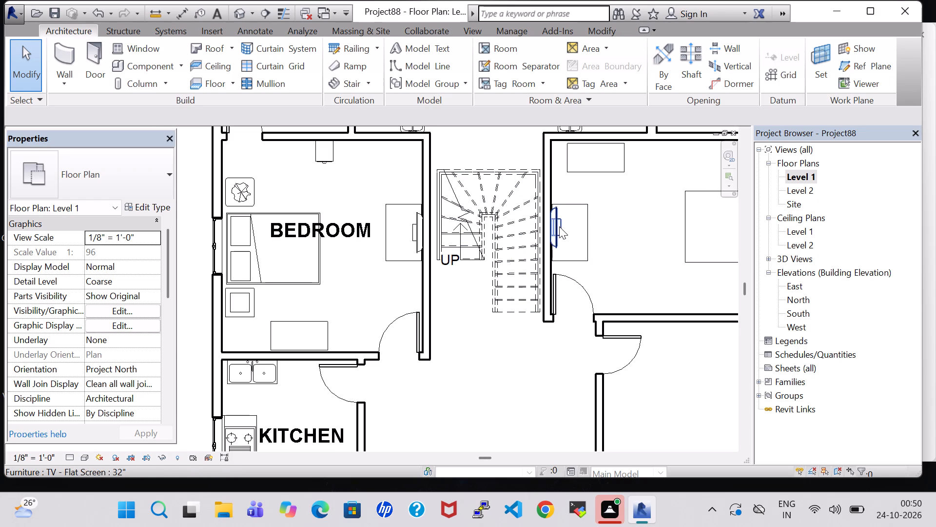
click(559, 226)
key(Up)
key(Up)
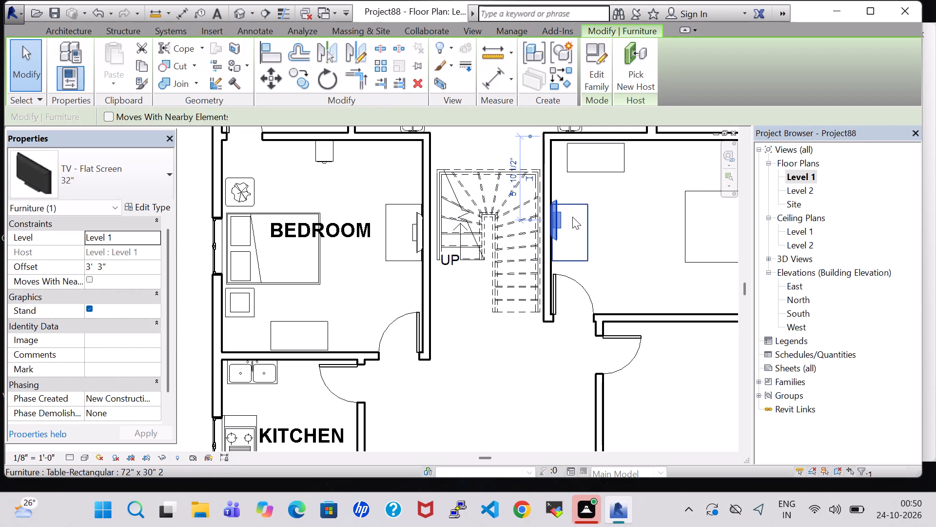
click(572, 210)
key(Up)
key(Up)
key(Up)
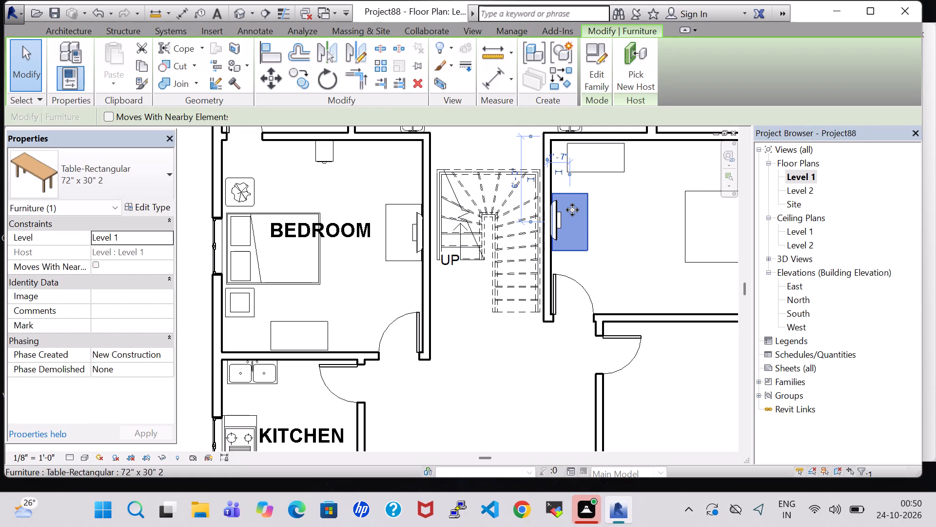
click(613, 218)
Examine the furnished bedrooms, kitchen and stair in the 3D view from several angles.
scroll(613, 218, down, 2)
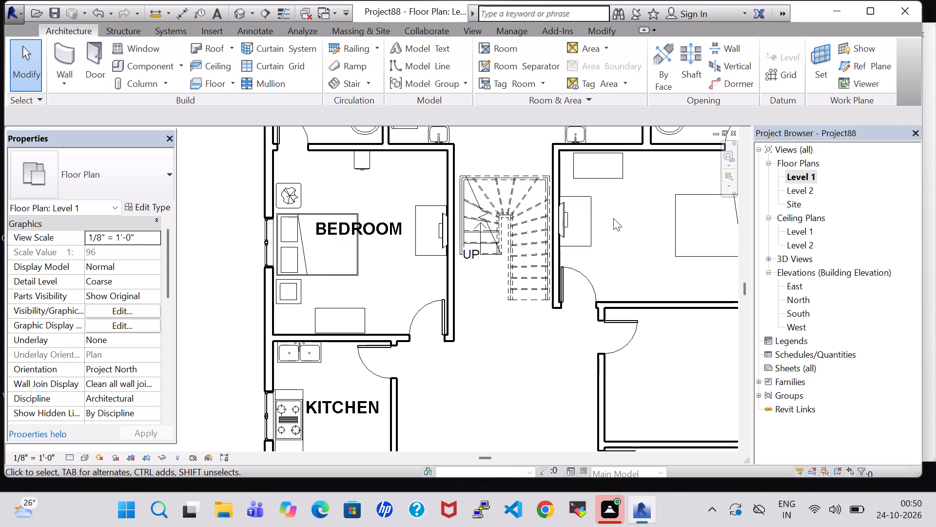
click(234, 12)
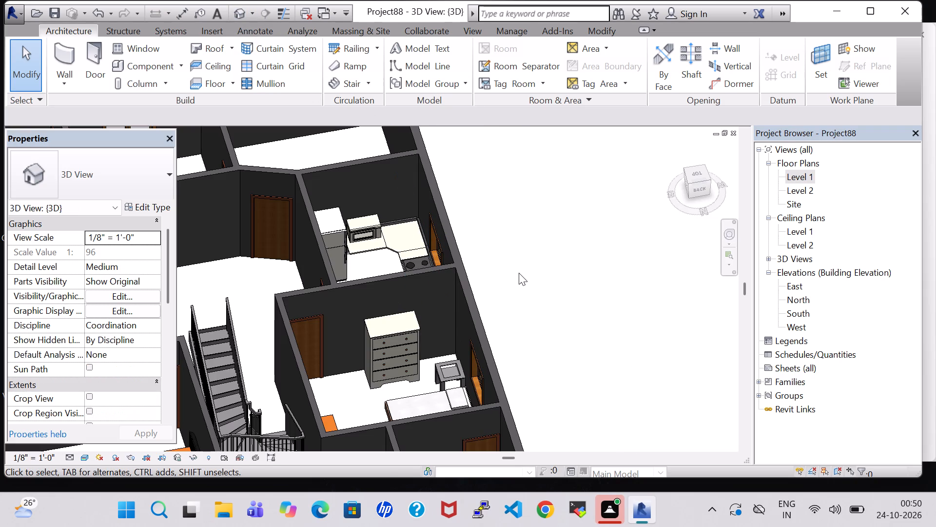
scroll(514, 273, down, 5)
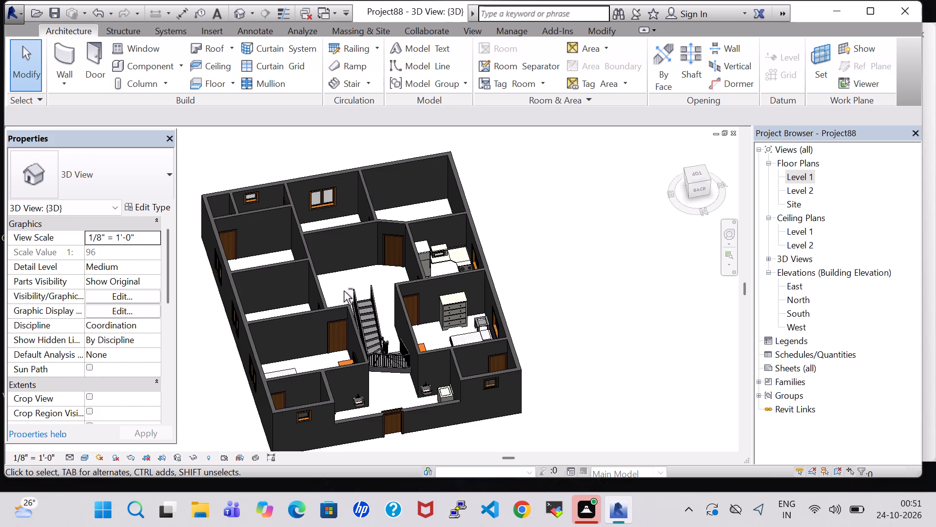
shift+middle_drag(344, 291, 391, 405)
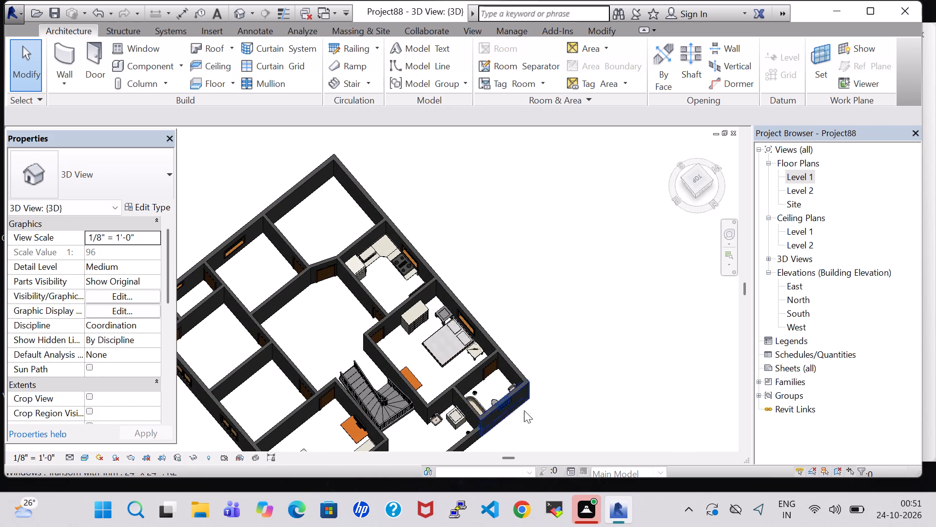
middle_drag(536, 413, 527, 377)
shift+middle_drag(315, 392, 396, 409)
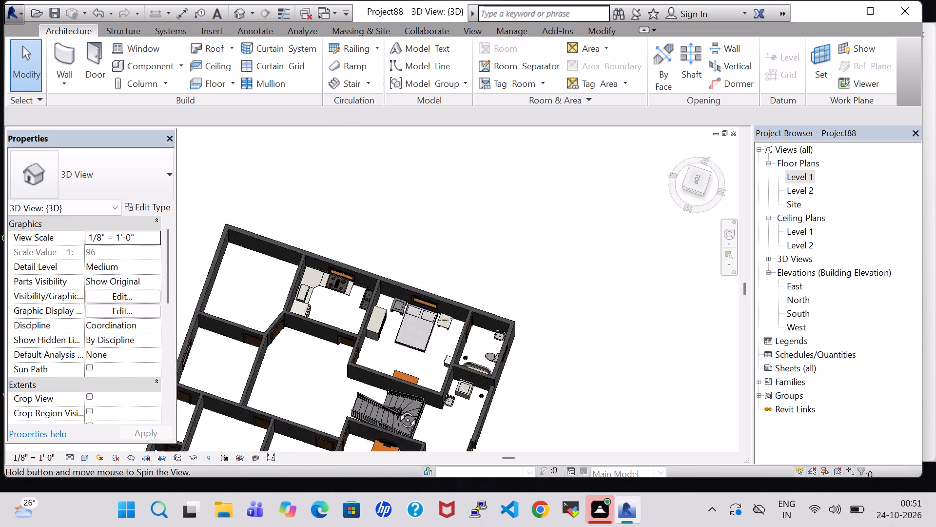
shift+middle_drag(396, 409, 412, 411)
middle_drag(553, 385, 608, 226)
scroll(553, 385, up, 1)
shift+middle_drag(452, 354, 519, 321)
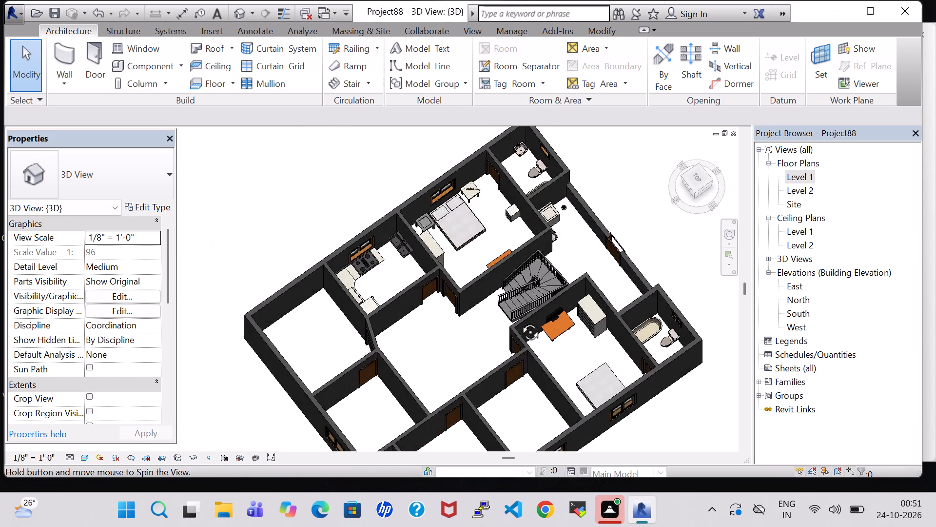
shift+middle_drag(519, 321, 526, 285)
On the Level 1 plan, place a rotated copy of the west bedroom's 15" x 18" two-drawer file cabinet against the east bedroom's south wall.
double_click(798, 175)
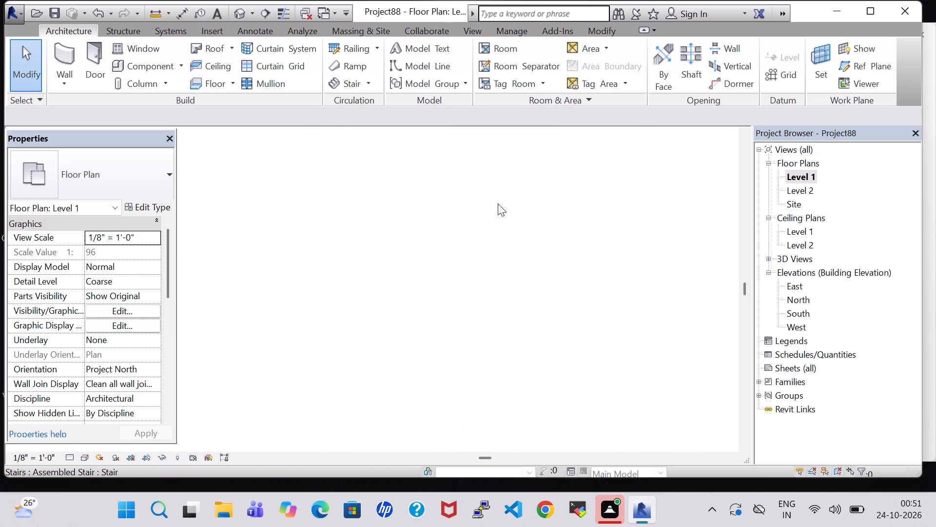
scroll(470, 213, down, 3)
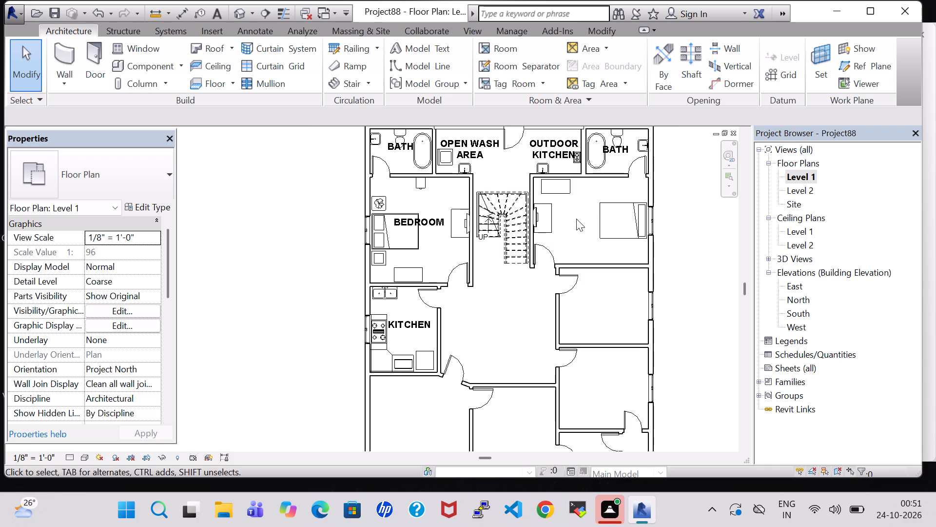
middle_drag(577, 219, 551, 255)
middle_click(550, 256)
click(398, 228)
right_click(398, 228)
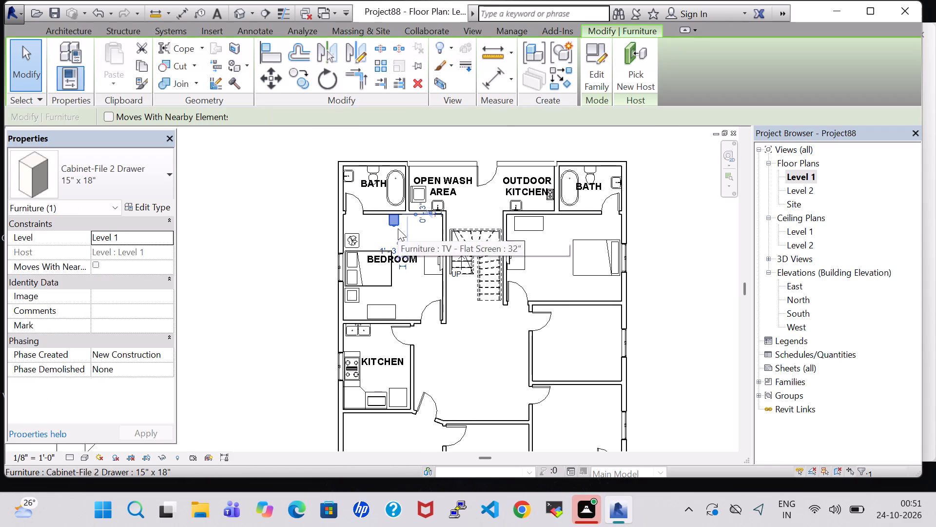
click(462, 267)
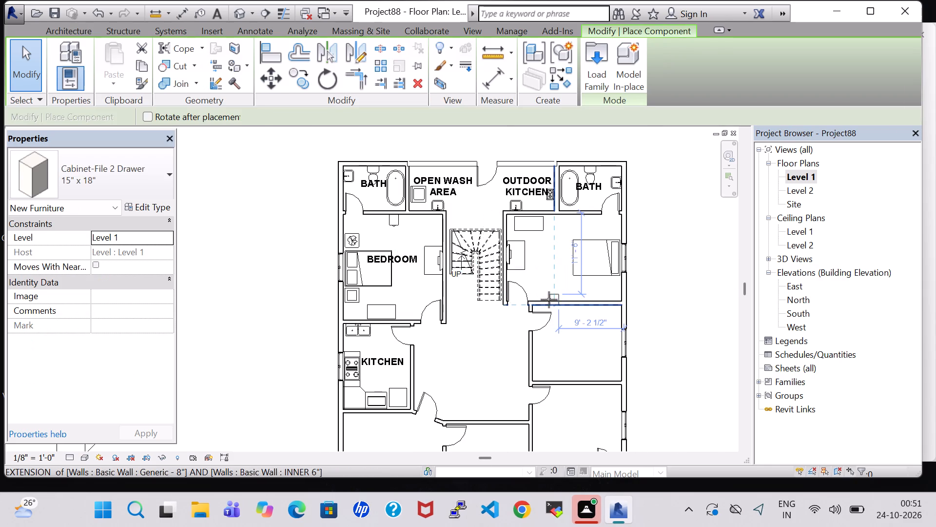
key(space)
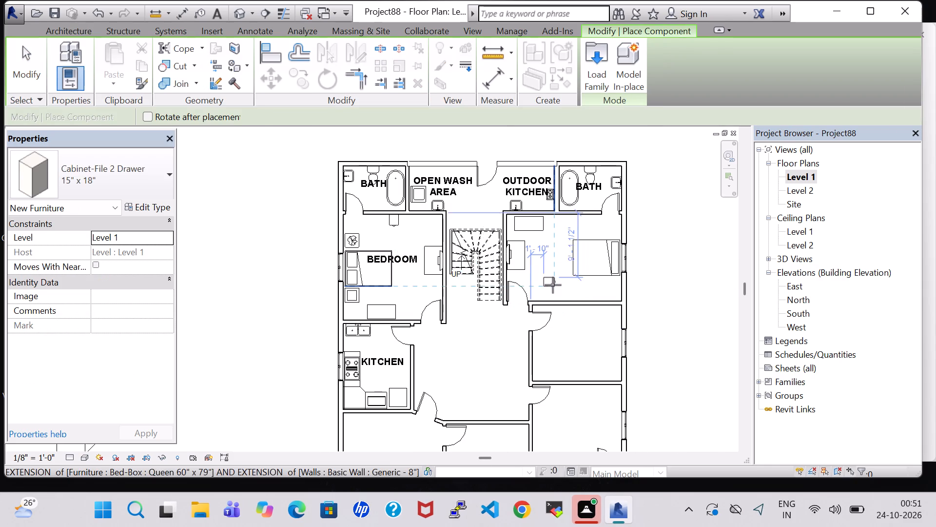
key(space)
scroll(553, 285, up, 5)
key(space)
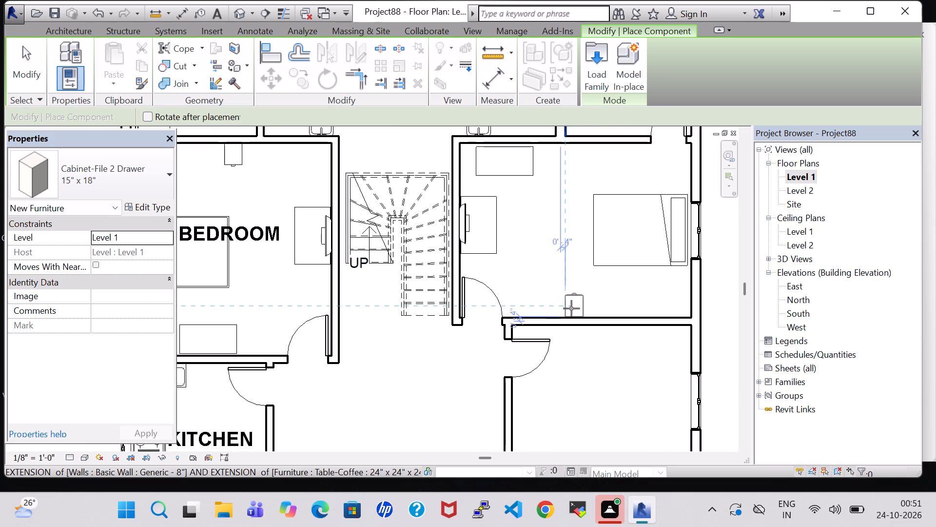
click(563, 308)
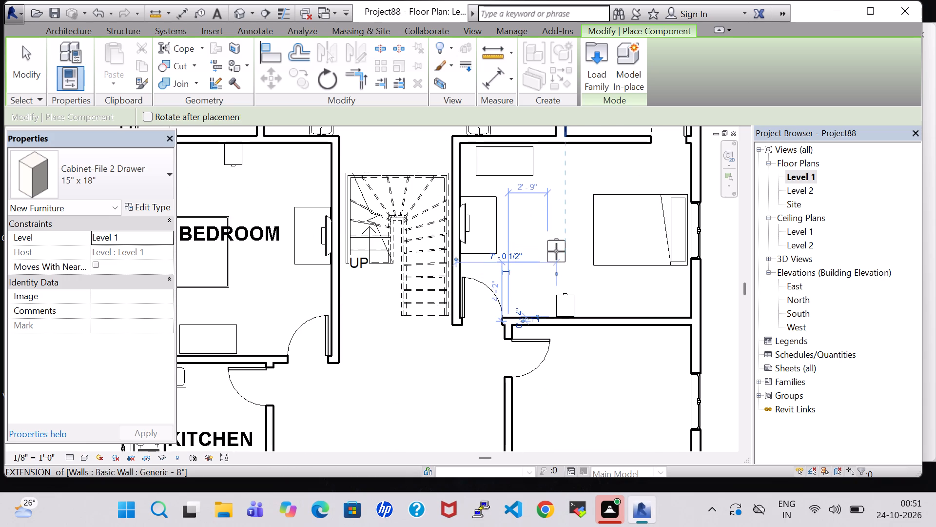
key(Escape)
key(Escape)
Place a copy of the west bedroom's 24" x 24" x 24" coffee table beside the east bedroom bed's north side, near the window wall.
scroll(558, 244, down, 3)
middle_drag(558, 244, 527, 278)
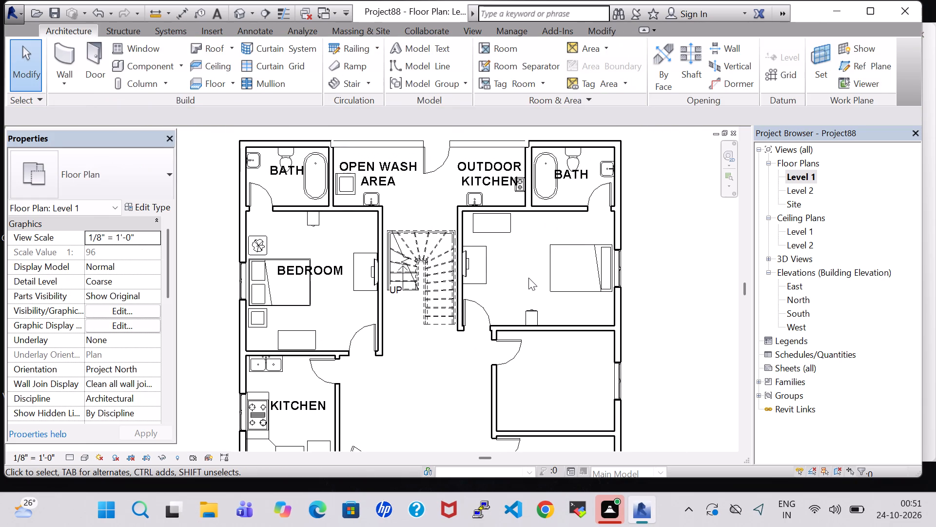
click(258, 312)
right_click(260, 313)
click(326, 264)
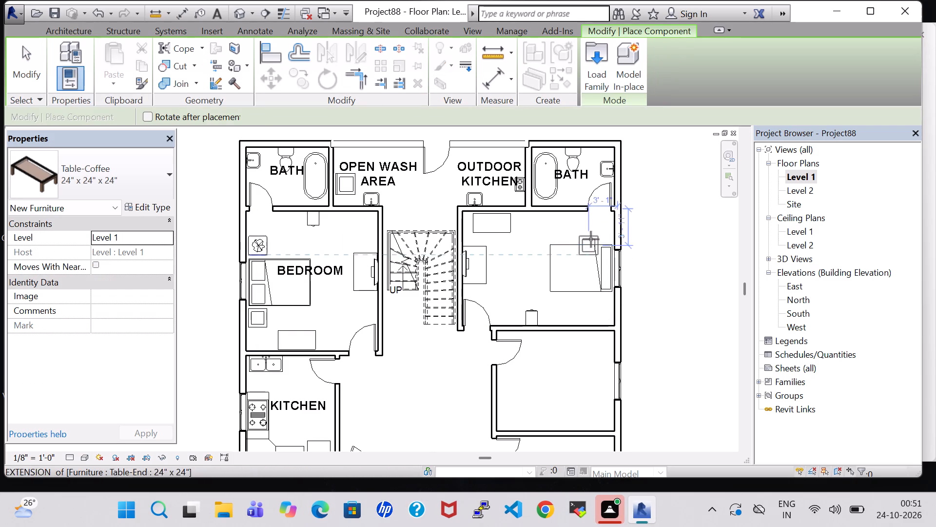
scroll(598, 231, up, 6)
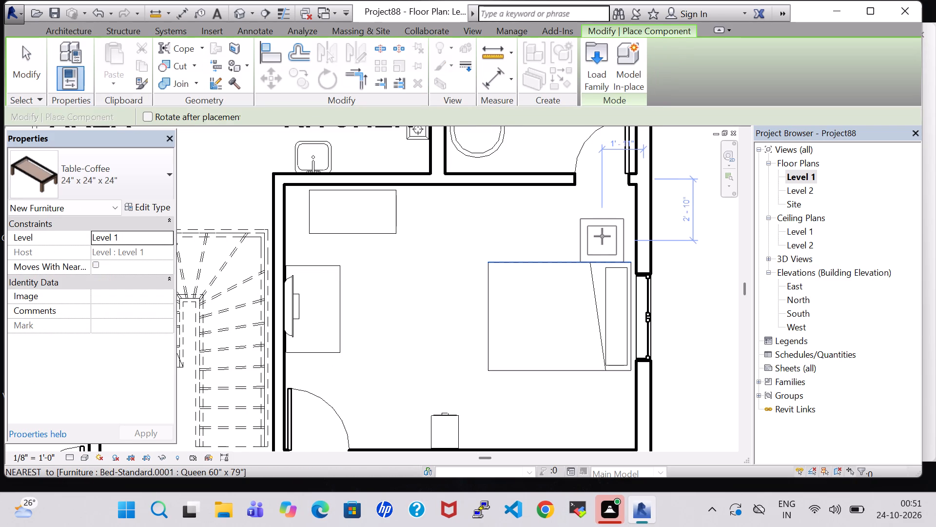
click(605, 235)
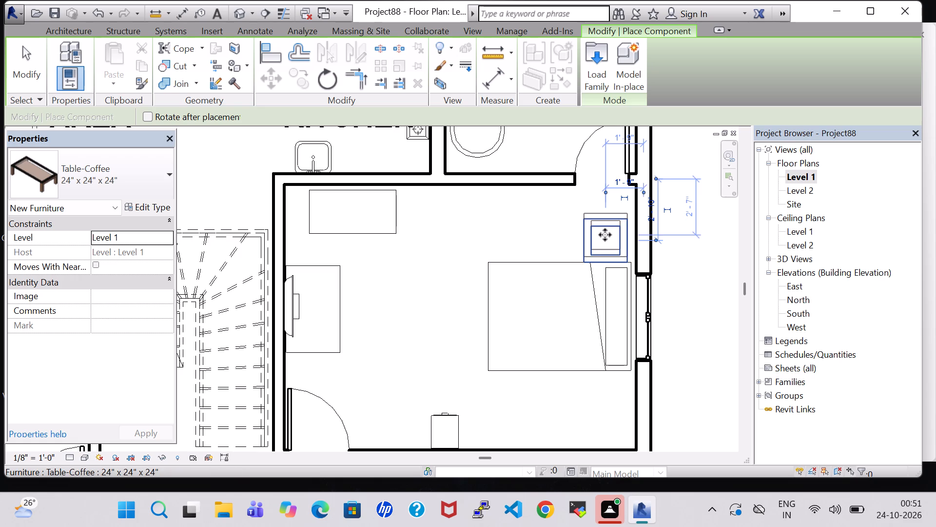
key(Escape)
key(Escape)
Nudge the east bedroom's queen bed two steps south, away from the coffee table.
click(608, 322)
key(Down)
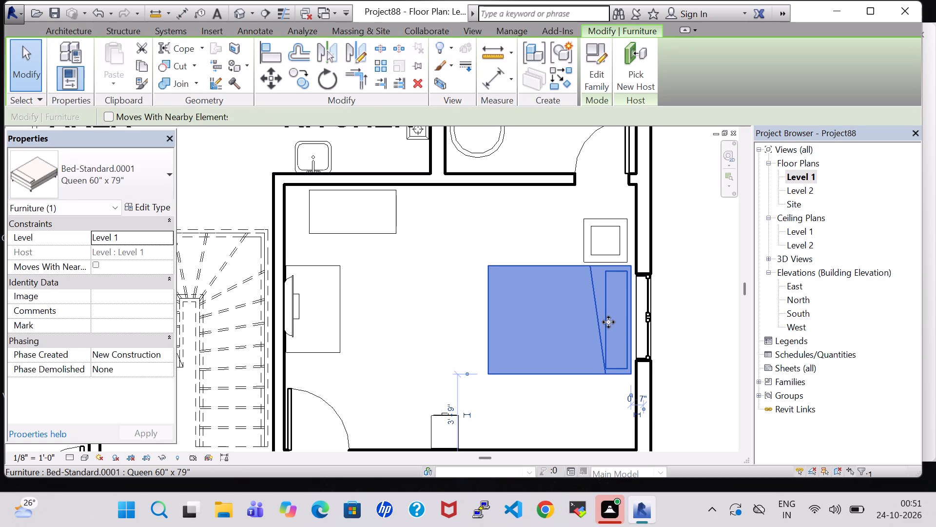
key(Down)
click(698, 226)
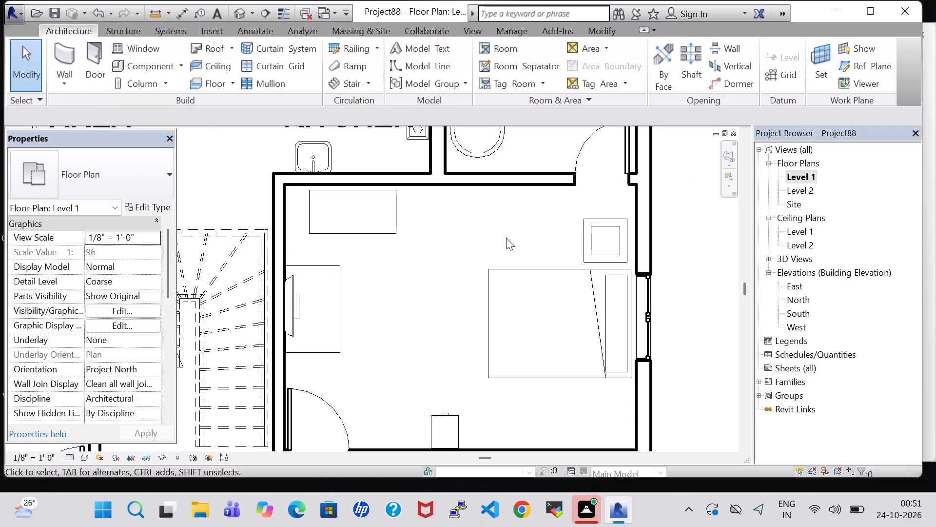
Place a copy of the west bedroom's 24" x 24" end table beside the south side of the east bedroom's bed.
scroll(500, 245, down, 5)
scroll(308, 230, down, 1)
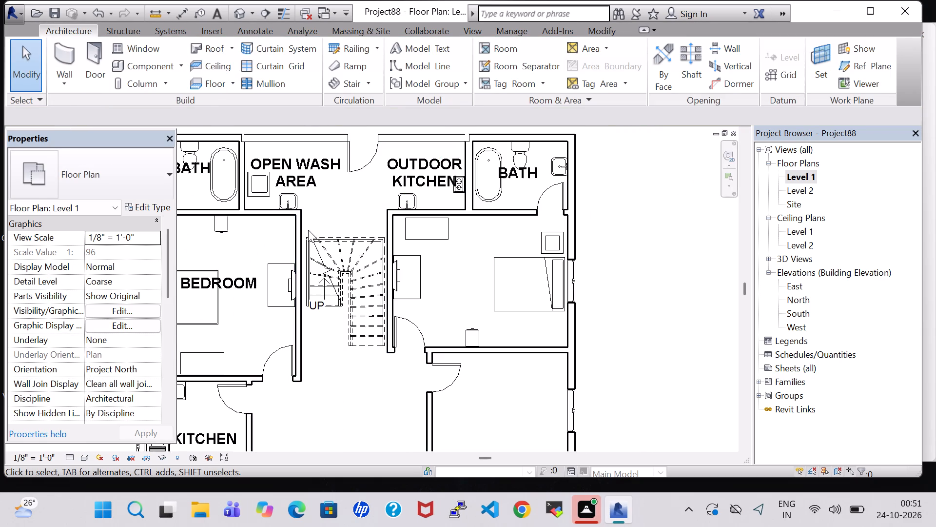
scroll(308, 230, down, 2)
click(220, 239)
right_click(220, 239)
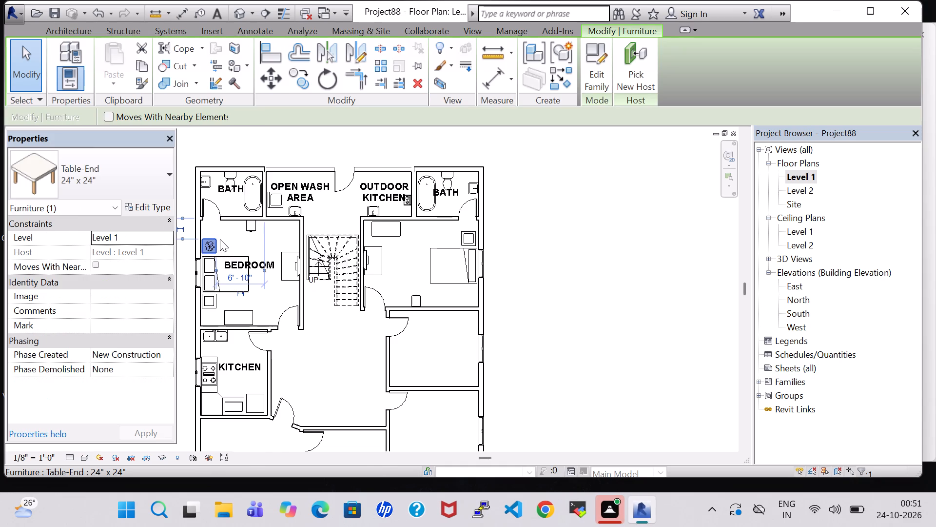
click(284, 259)
scroll(469, 295, up, 6)
click(469, 295)
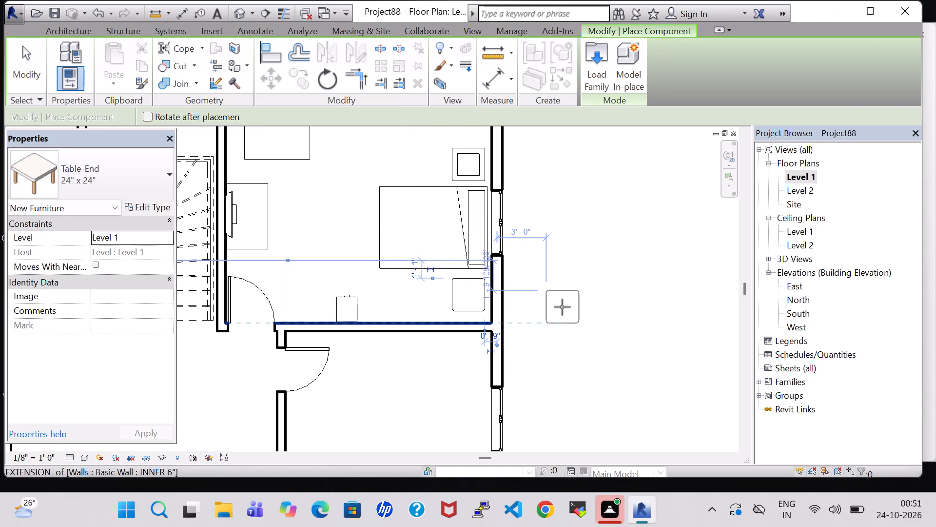
key(Escape)
key(Escape)
Place a copy of the west bedroom's 1.5' Agave plant at the west edge of the east bedroom's end table.
scroll(549, 307, down, 6)
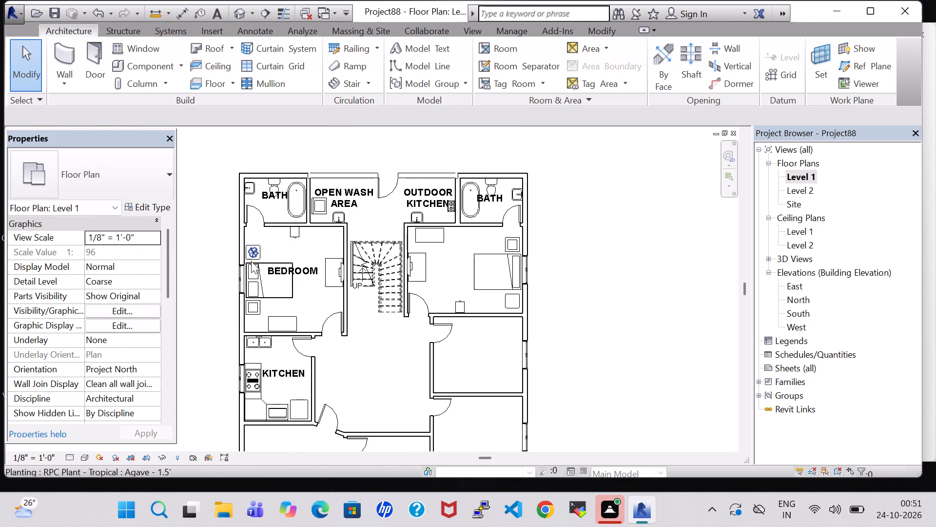
click(253, 257)
right_click(258, 253)
click(318, 257)
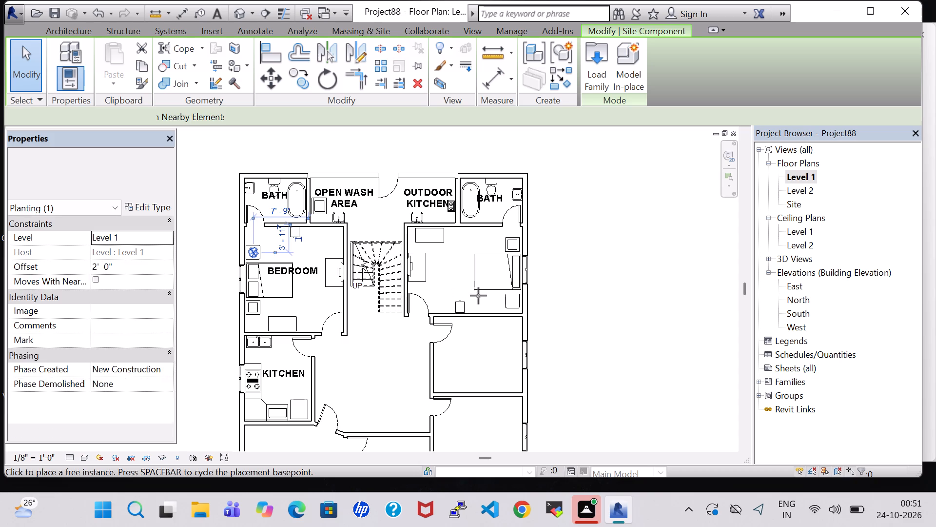
scroll(501, 299, up, 8)
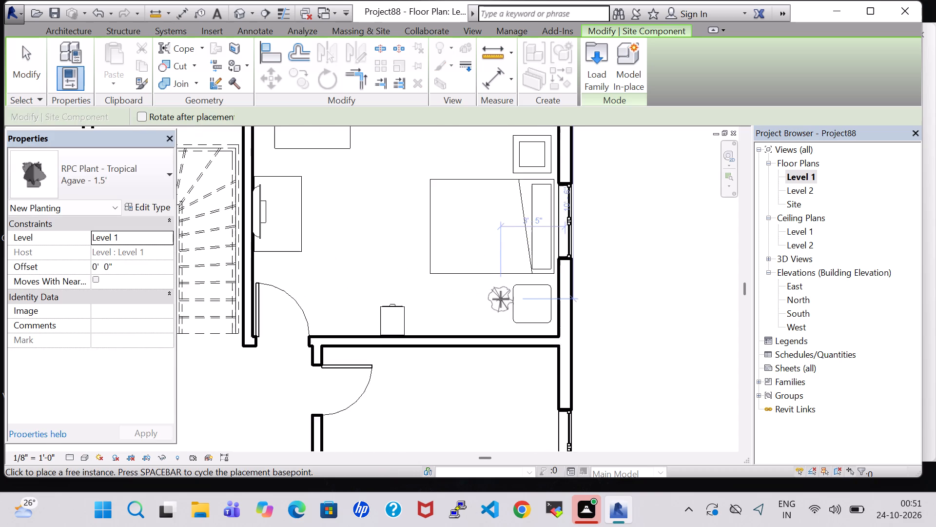
click(510, 303)
key(Escape)
key(Escape)
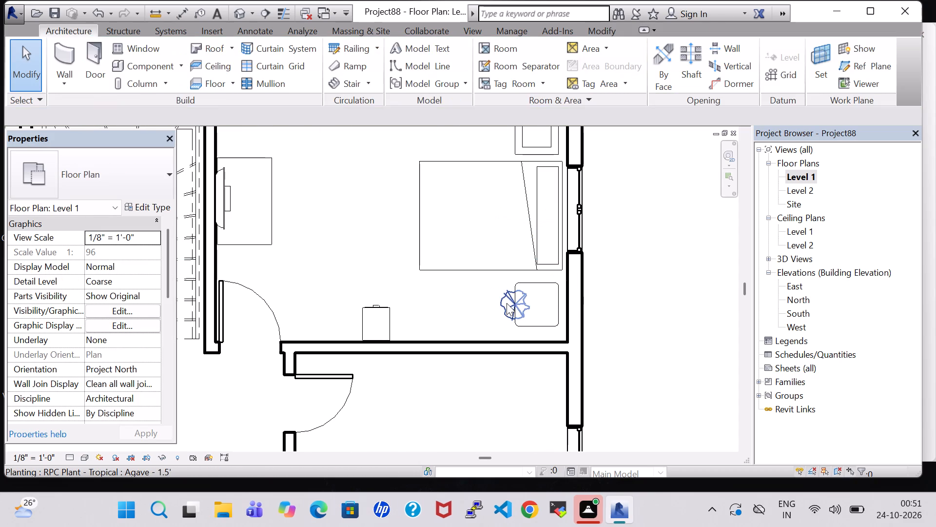
Set the east bedroom Agave plant's offset to 2' 0".
click(507, 303)
click(99, 270)
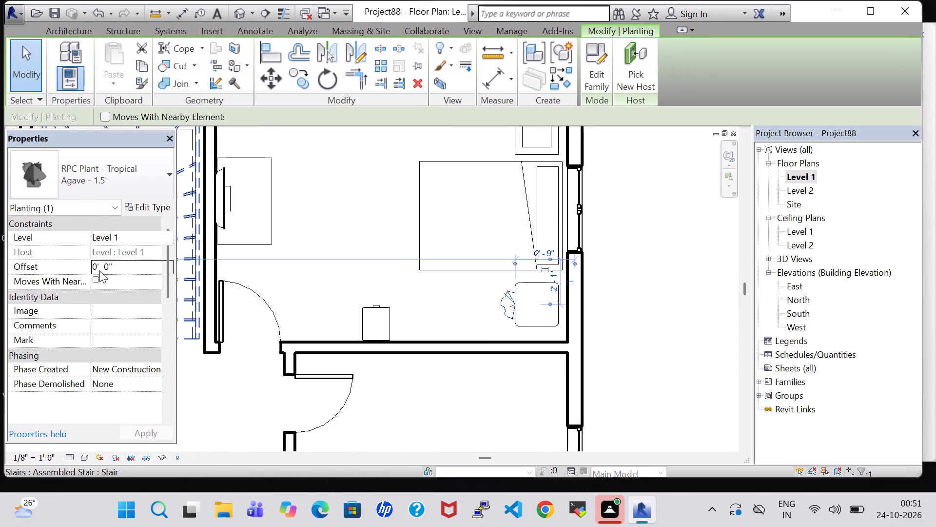
click(96, 267)
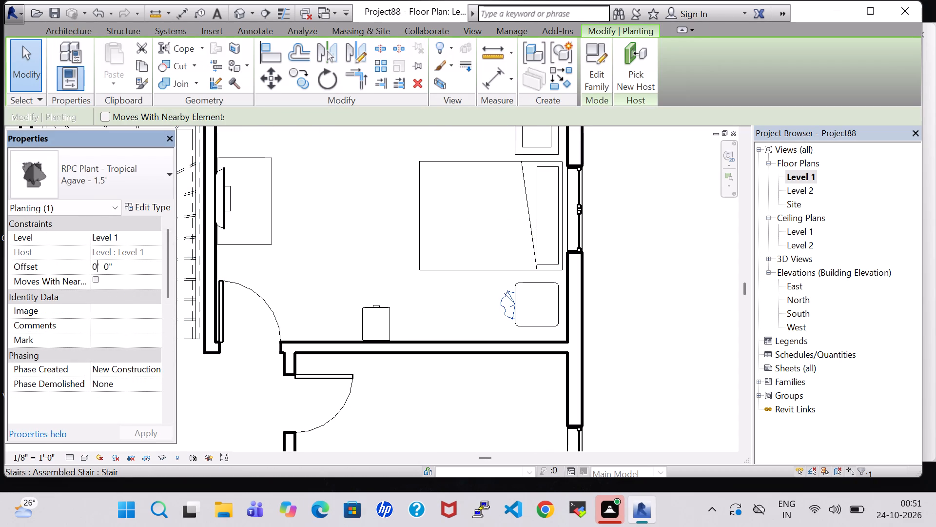
key(BackSpace)
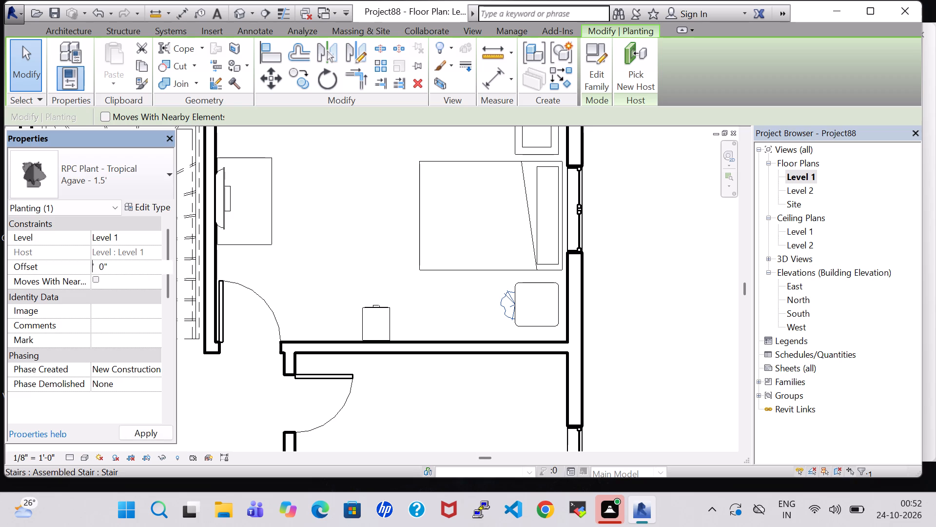
key(2)
click(152, 433)
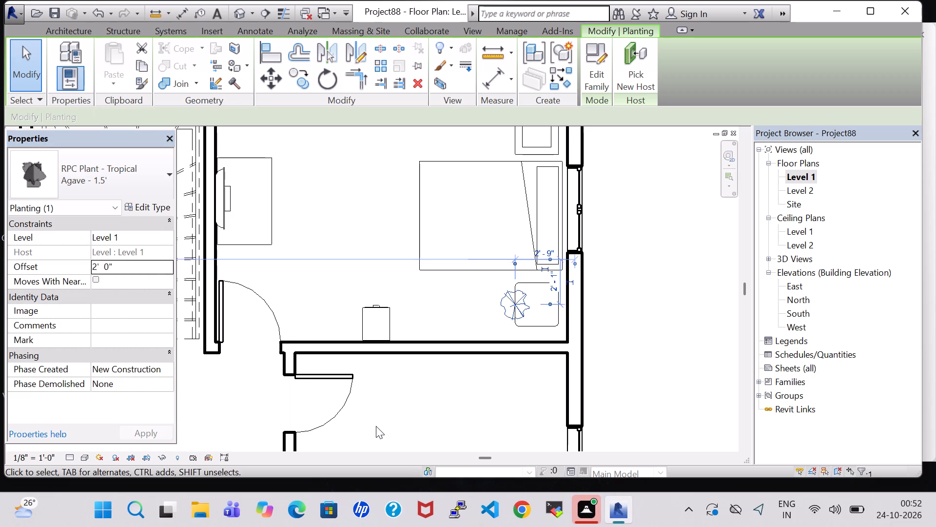
Nudge the Agave plant east to the middle of the east bedroom's end table.
key(Right)
key(Right)
key(Right)
key(Right)
key(Right)
key(Right)
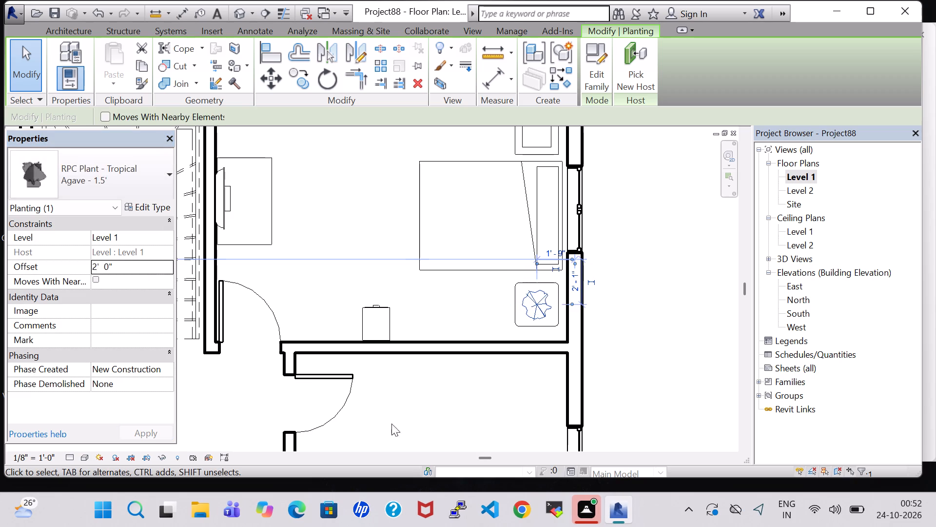
click(678, 284)
Nudge the east bedroom's end table, its Agave plant and the coffee table slightly east toward the window wall.
click(546, 280)
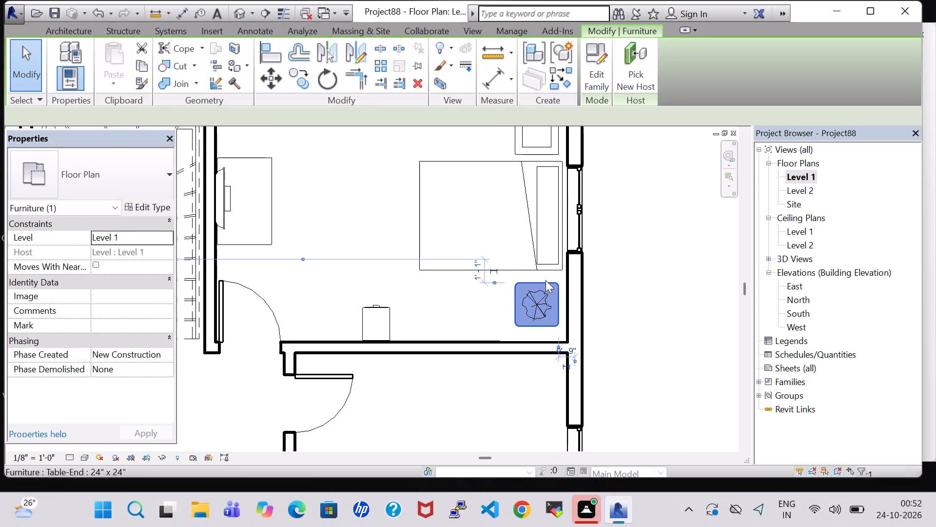
key(Right)
click(537, 304)
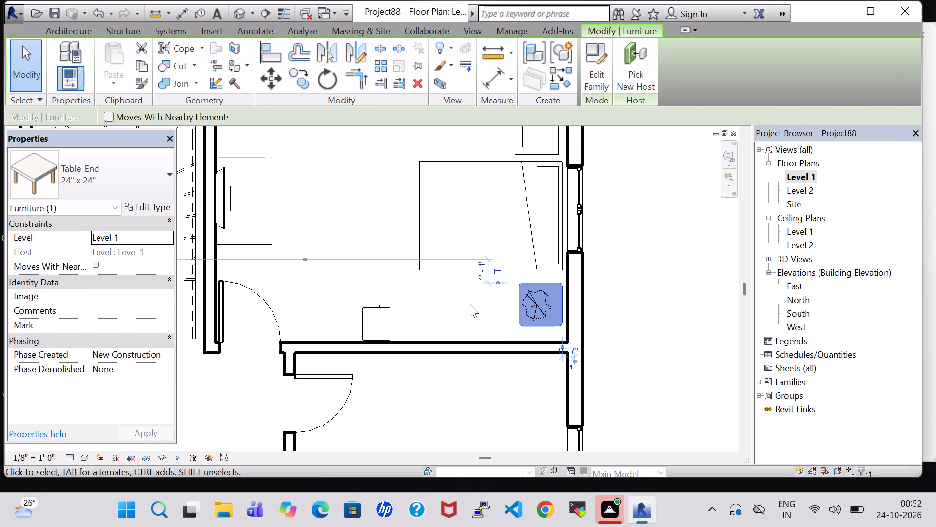
click(470, 304)
click(528, 307)
key(Right)
key(Right)
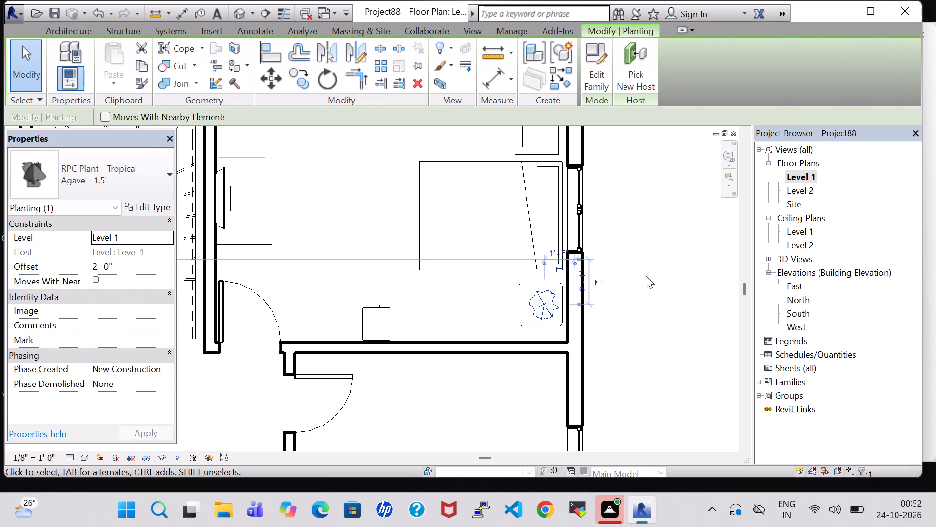
click(646, 276)
click(533, 149)
key(Right)
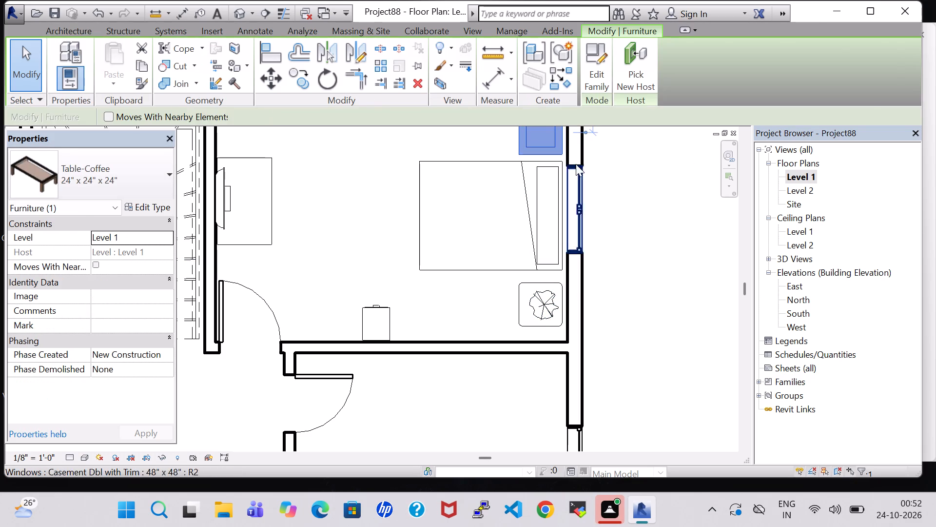
click(642, 196)
Examine the east bedroom's furniture layout in the Level 1 plan and the 3D view.
scroll(642, 196, down, 3)
middle_drag(642, 196, 628, 280)
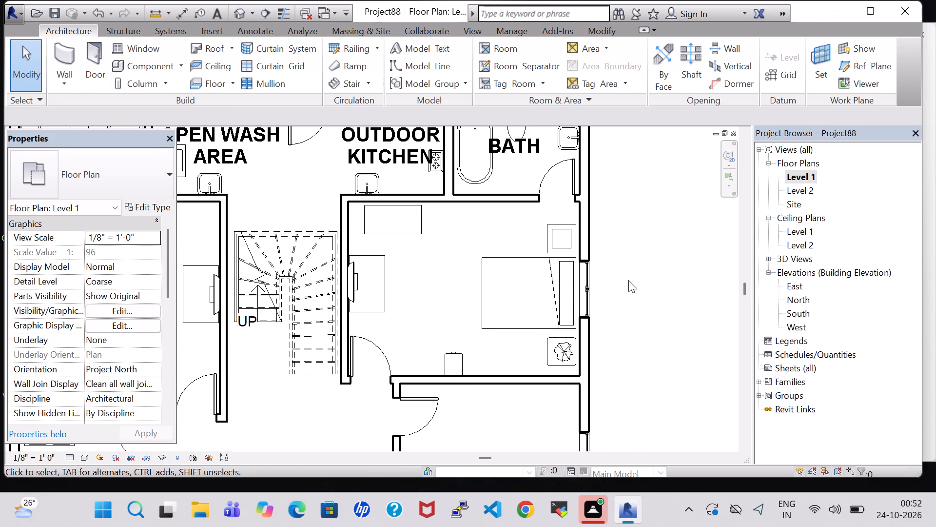
scroll(628, 280, down, 3)
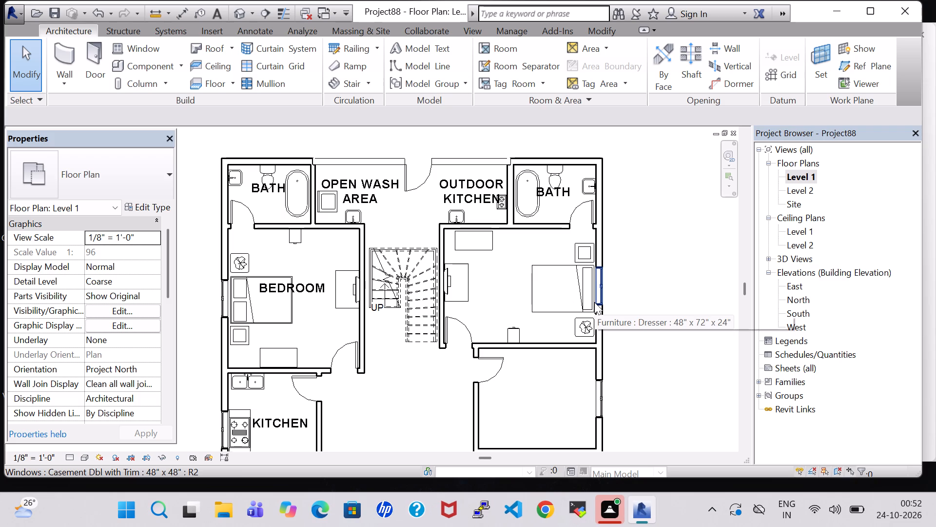
scroll(594, 302, up, 2)
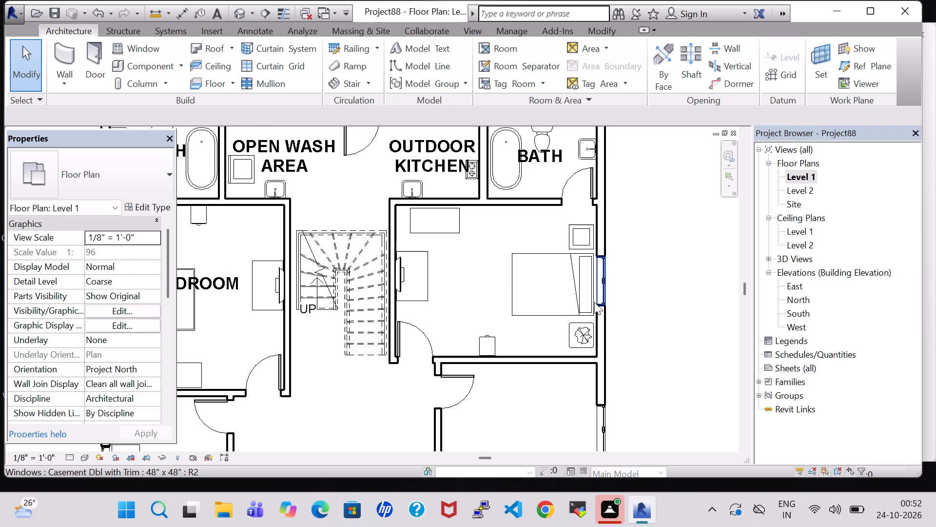
click(237, 13)
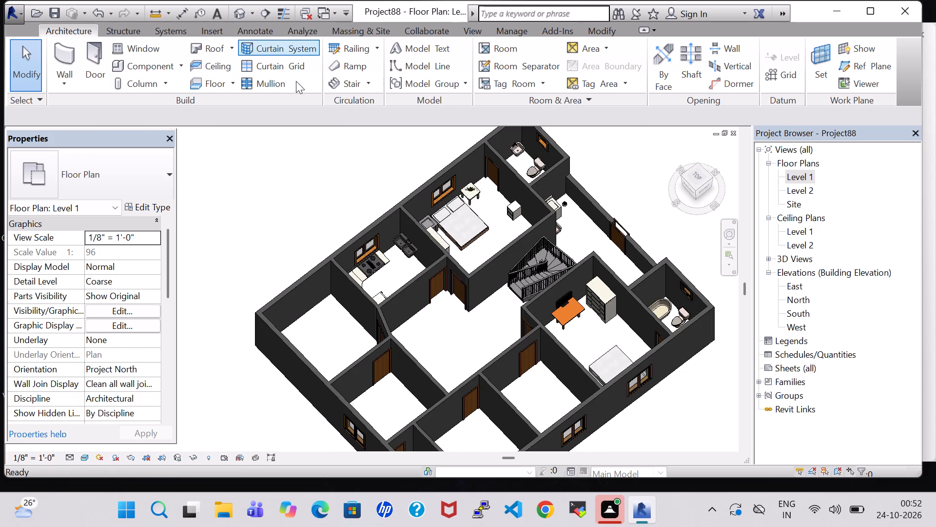
double_click(812, 180)
scroll(583, 244, down, 3)
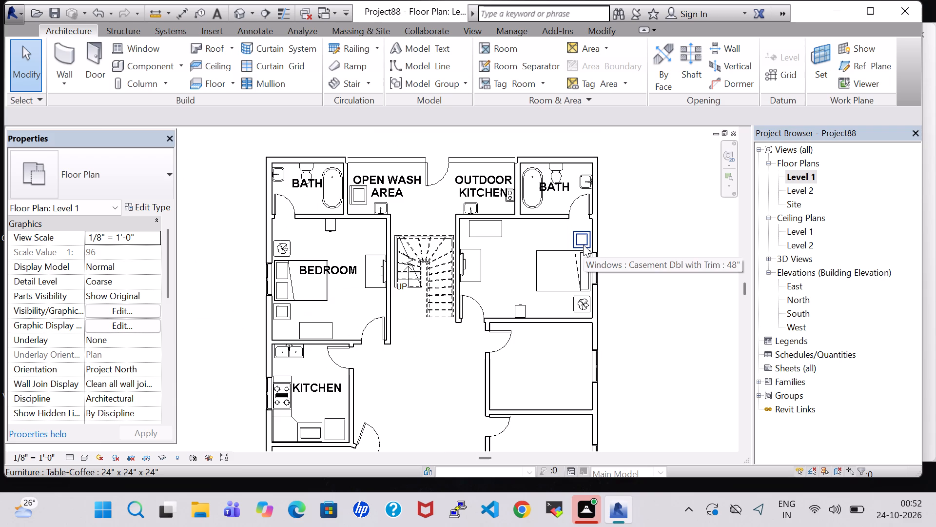
scroll(621, 260, up, 1)
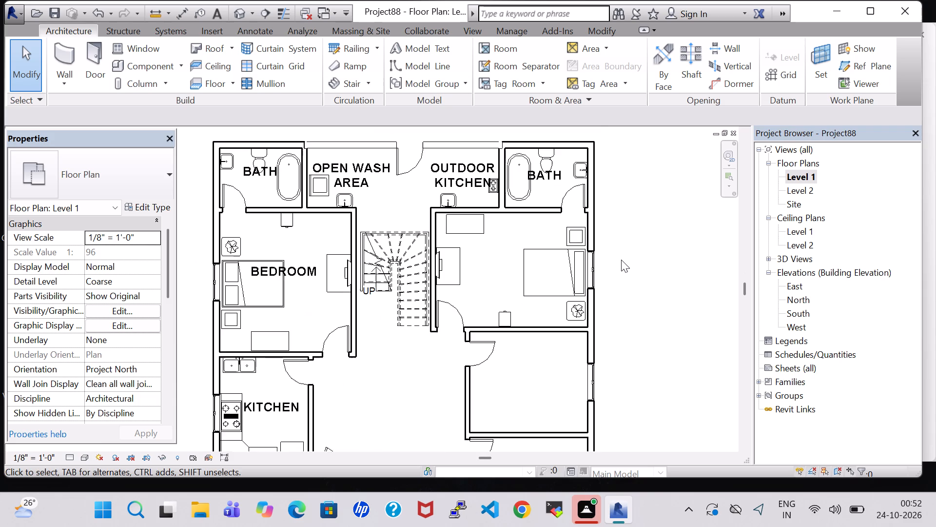
Load the Mirror-Ellipse family from the Furniture library for placing as a component.
middle_drag(621, 260, 619, 242)
scroll(619, 242, up, 1)
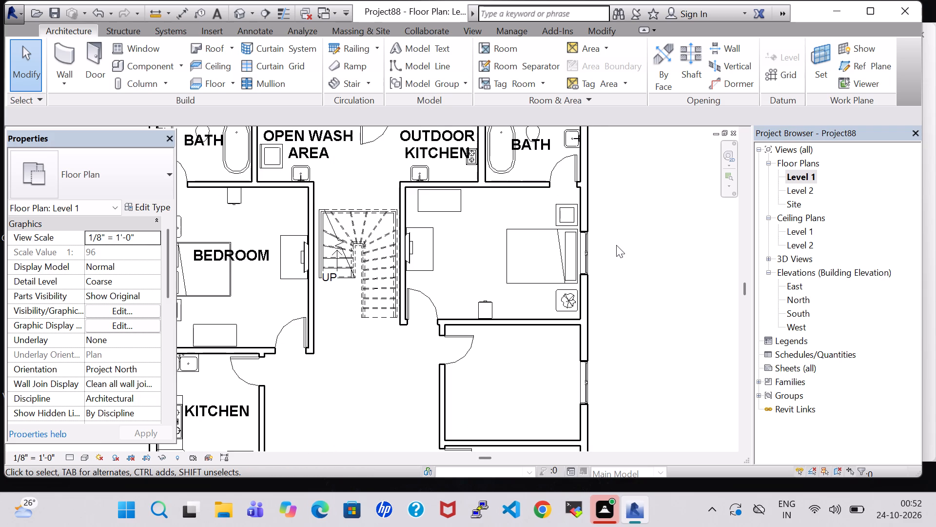
scroll(616, 245, down, 2)
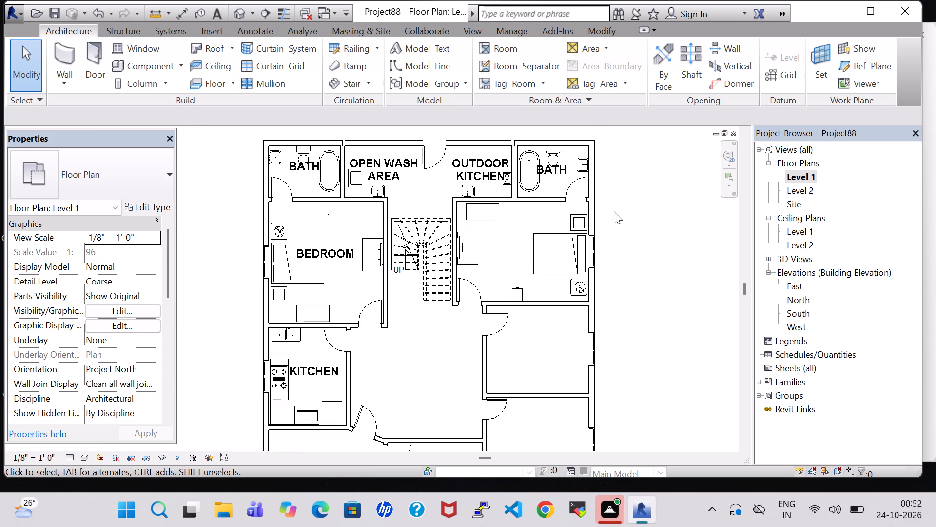
middle_click(635, 396)
middle_drag(635, 393, 632, 348)
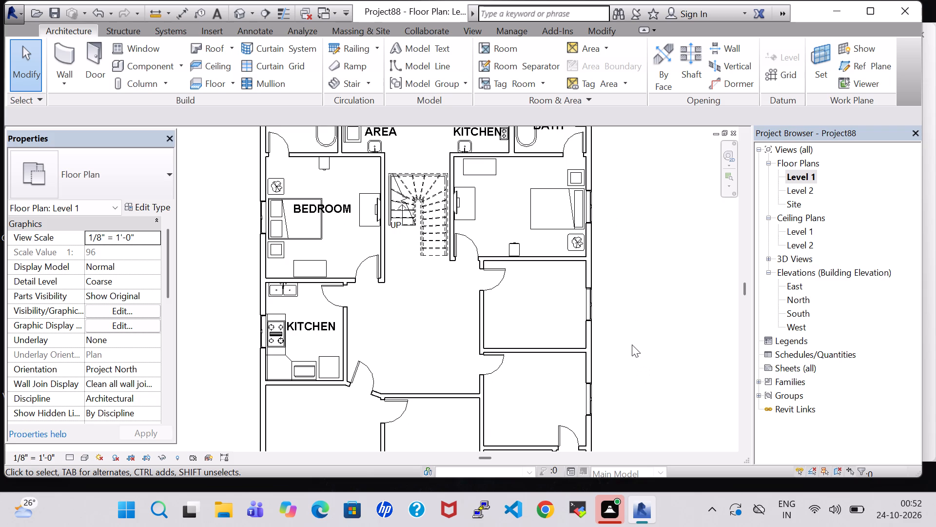
click(162, 61)
click(583, 81)
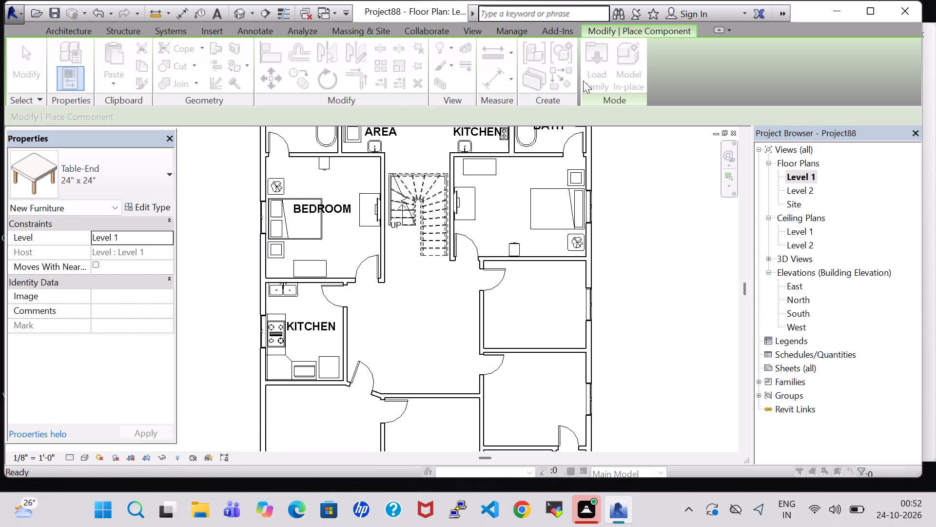
double_click(545, 330)
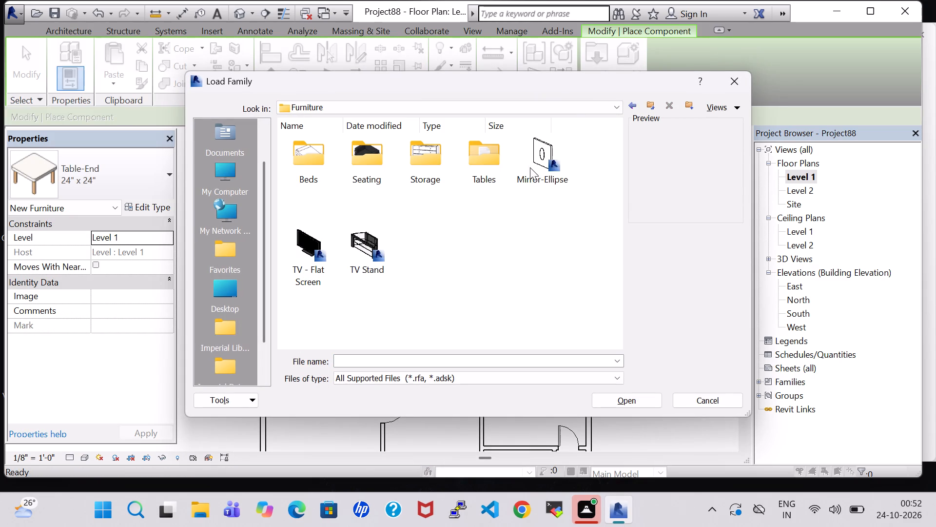
click(527, 149)
click(627, 403)
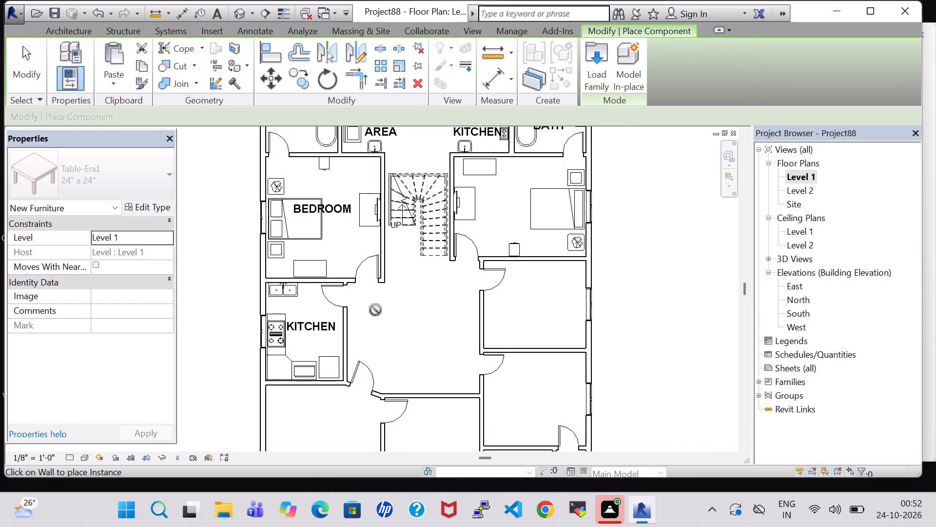
Place a 24" x 48" elliptical mirror on the west bedroom's north wall, centred behind the file cabinet.
scroll(371, 308, up, 3)
scroll(321, 200, up, 1)
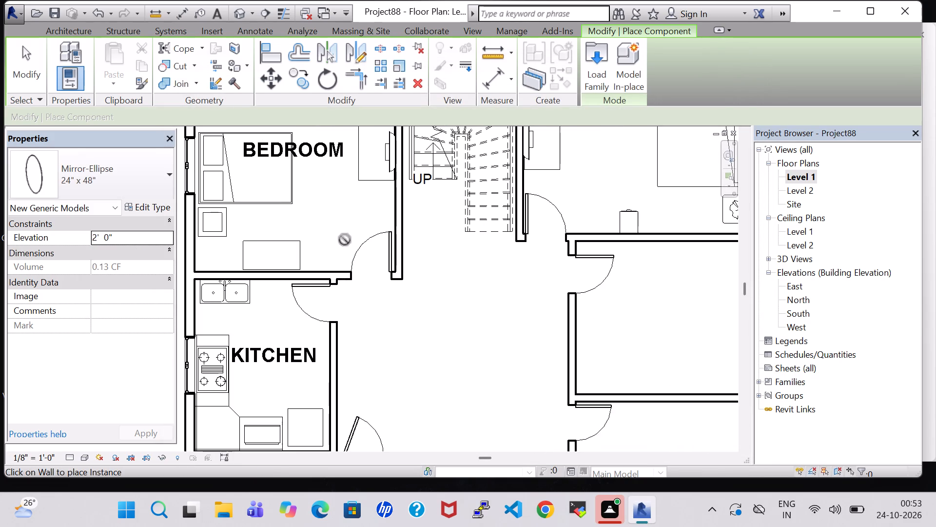
middle_drag(365, 295, 375, 329)
middle_drag(351, 271, 384, 369)
scroll(354, 232, up, 4)
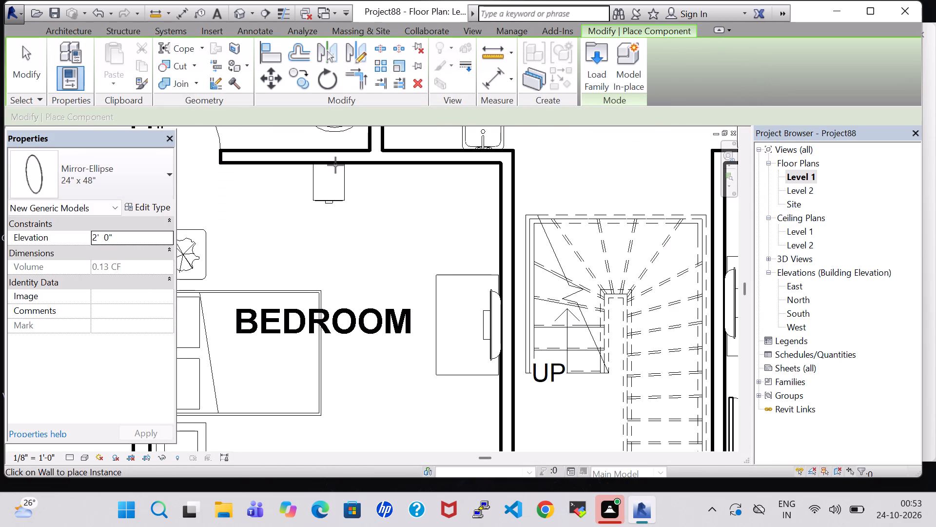
click(329, 162)
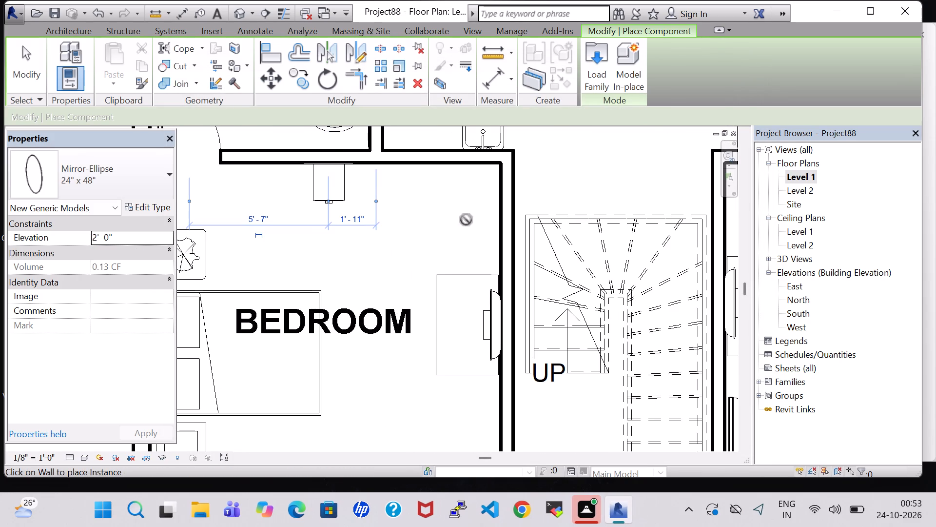
Place a second 24" x 48" elliptical mirror on the east bedroom's south wall, centred behind the file cabinet.
middle_drag(564, 312, 499, 305)
scroll(467, 292, down, 6)
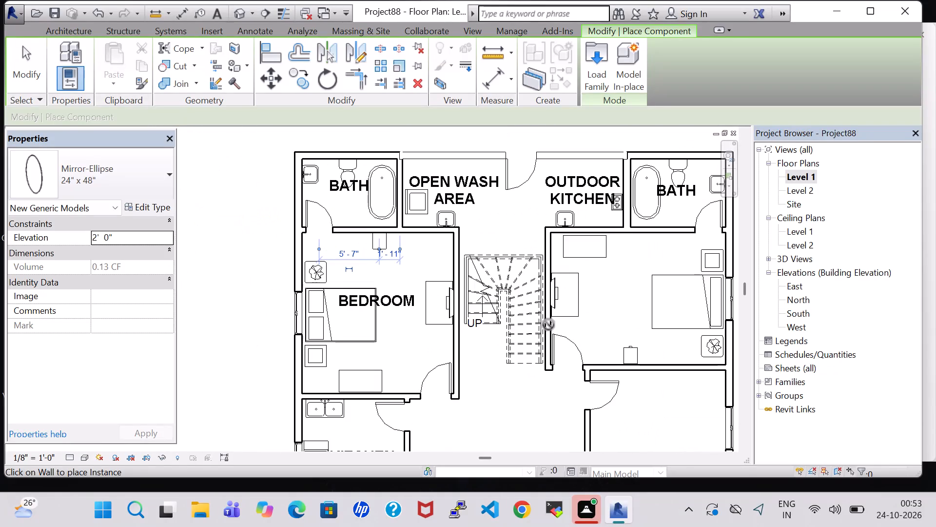
scroll(630, 369, up, 8)
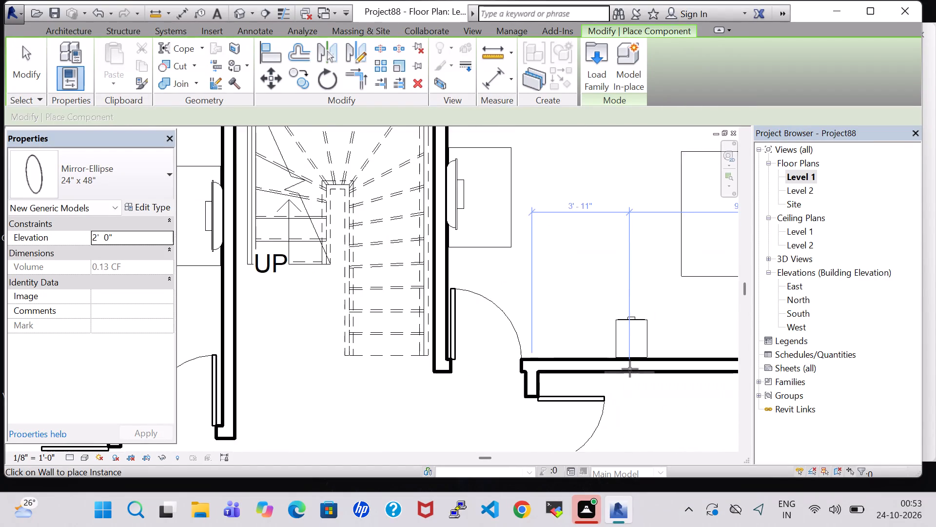
click(630, 361)
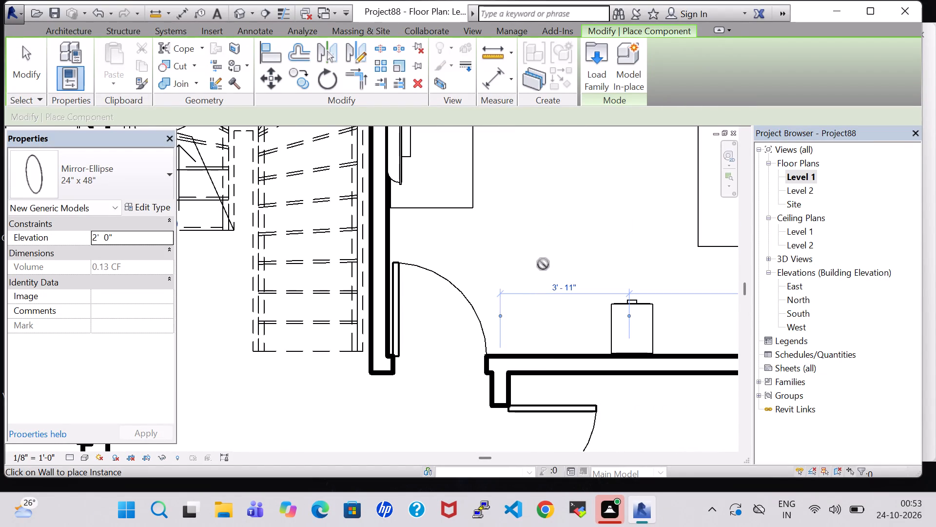
key(Escape)
key(Escape)
Check the type dimensions of the east bedroom's two-drawer file cabinet.
click(616, 303)
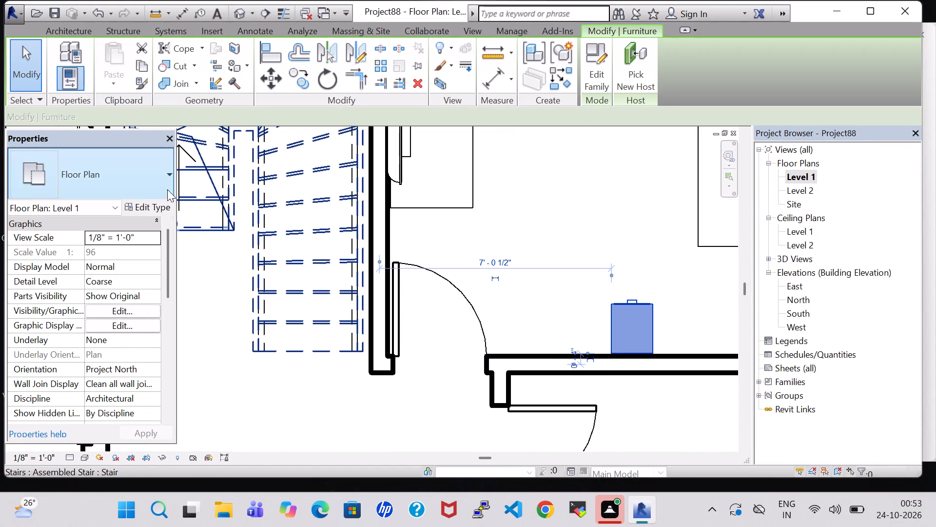
click(136, 205)
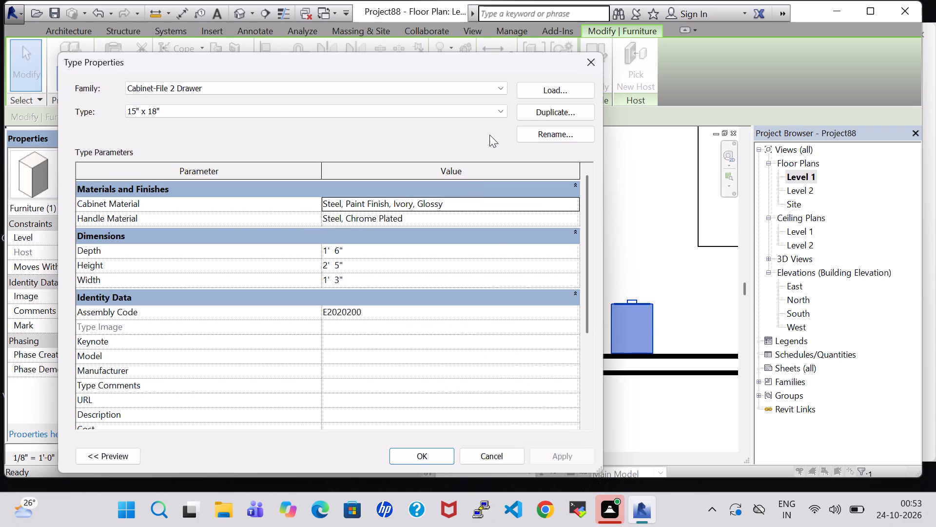
click(586, 66)
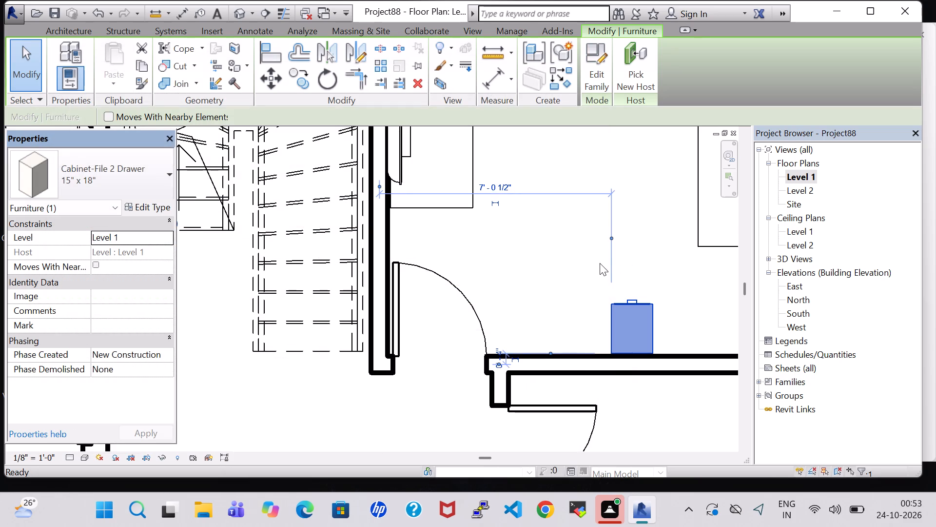
scroll(600, 263, down, 4)
scroll(602, 277, up, 4)
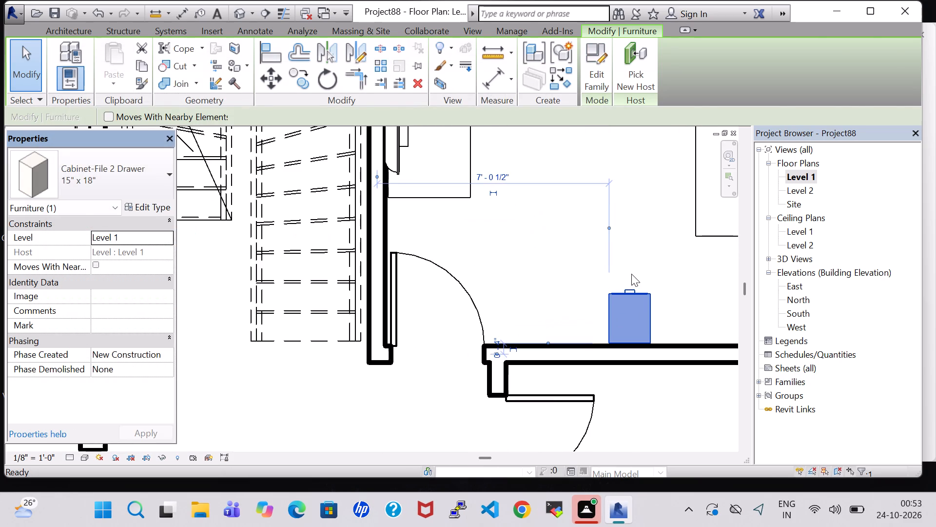
key(Escape)
Set the east bedroom mirror's elevation to 3' 0".
scroll(630, 345, up, 7)
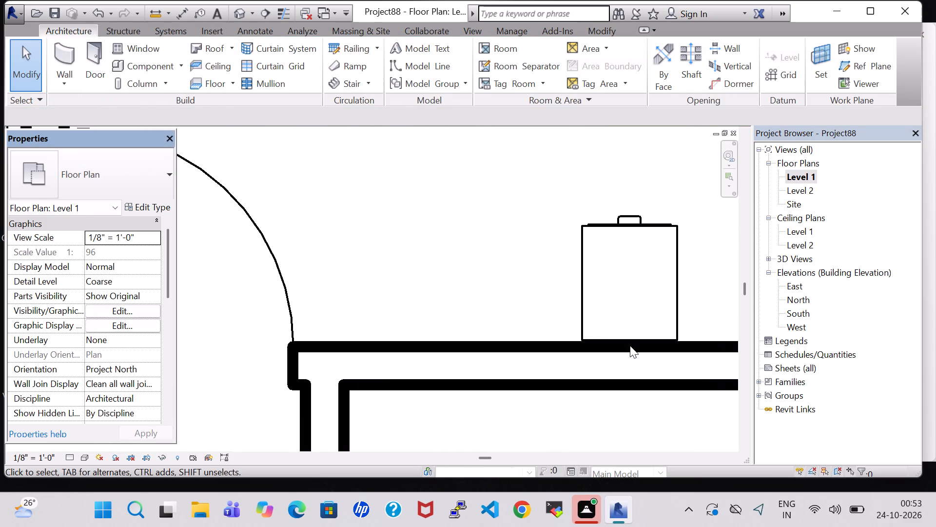
click(626, 345)
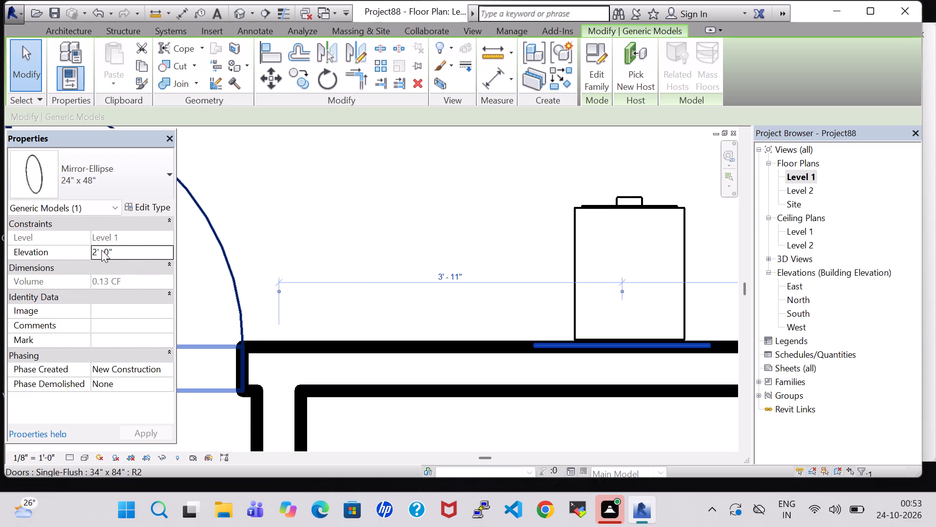
click(98, 251)
key(BackSpace)
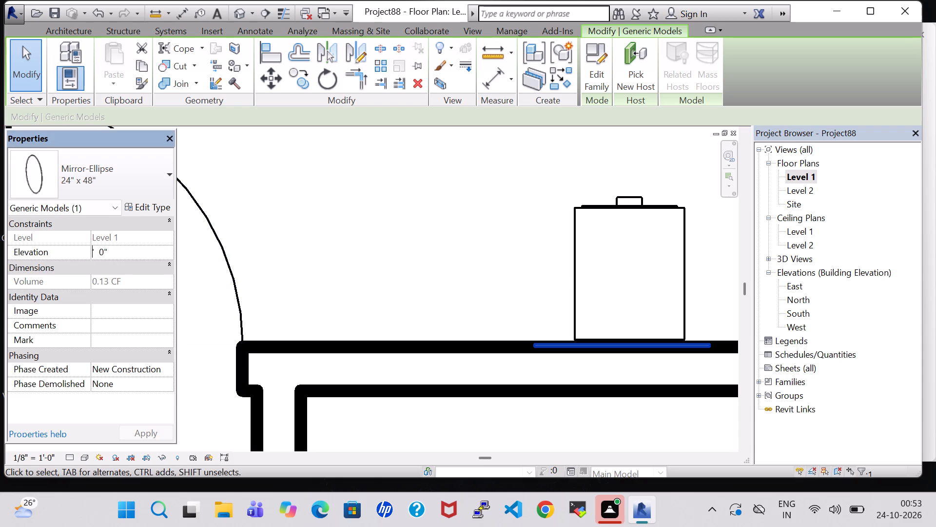
key(3)
click(158, 432)
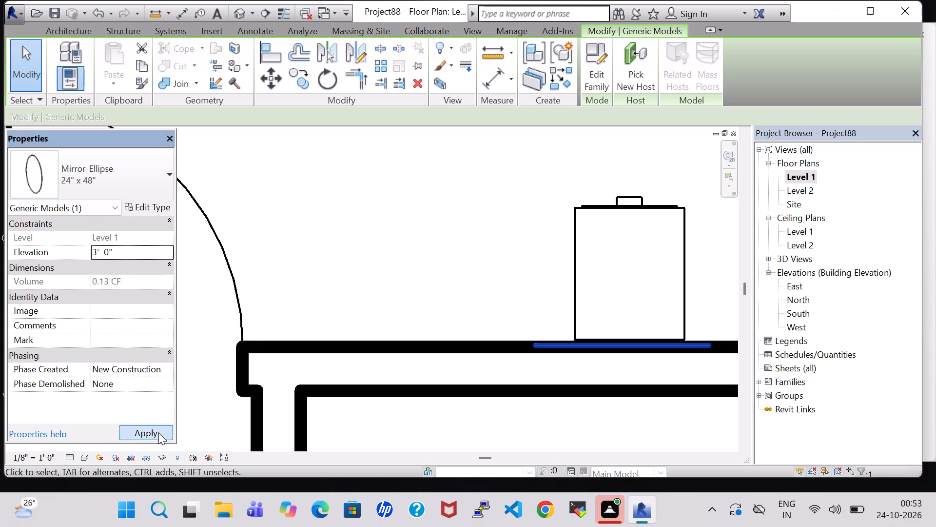
click(327, 184)
Set the west bedroom mirror's elevation to 3' 0".
scroll(327, 184, down, 4)
middle_drag(324, 182, 426, 325)
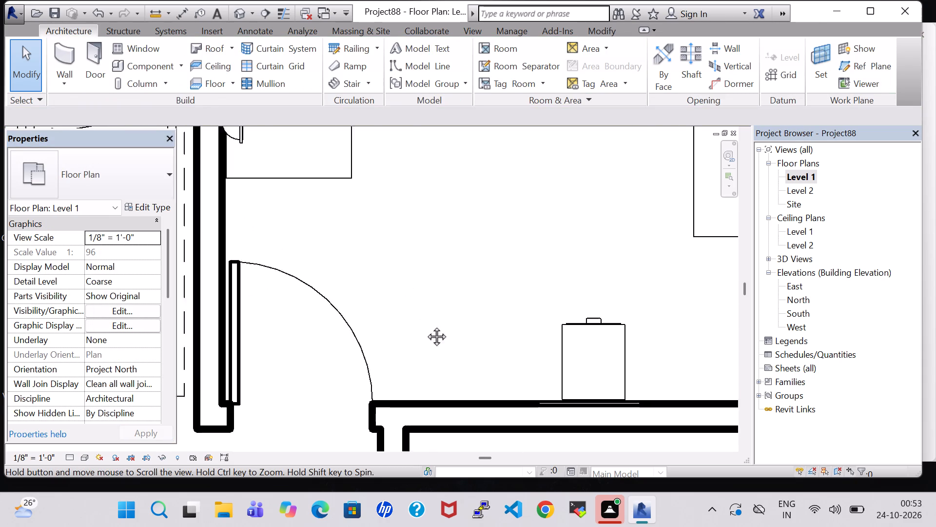
middle_drag(426, 325, 479, 397)
middle_drag(383, 337, 496, 383)
middle_drag(508, 389, 565, 413)
scroll(415, 297, down, 10)
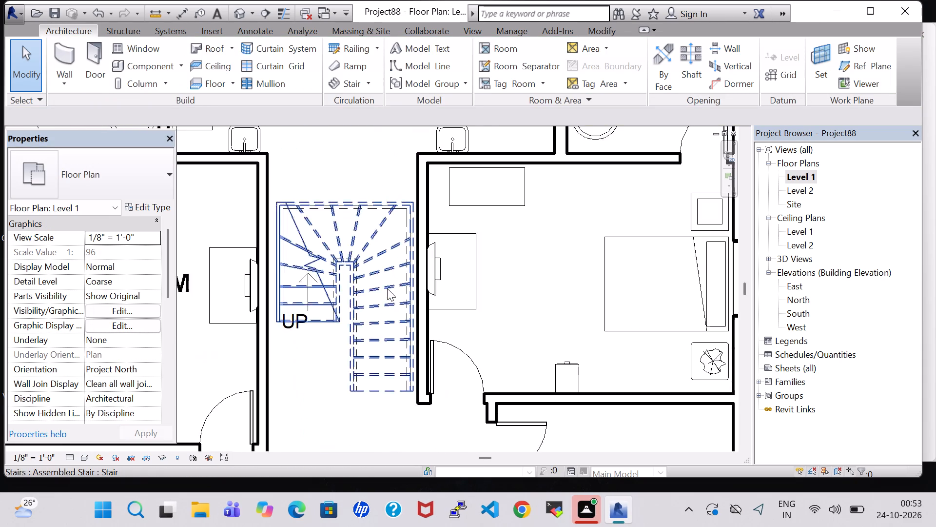
scroll(213, 208, up, 7)
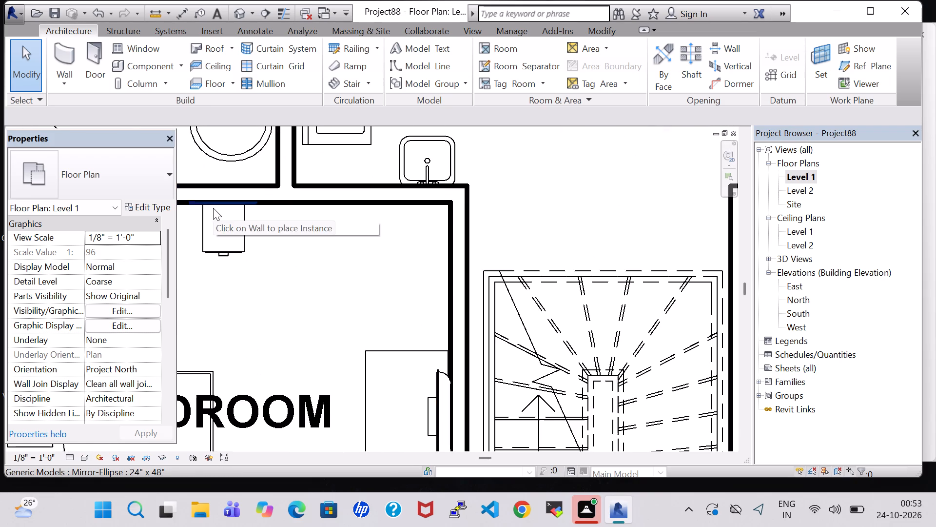
click(222, 204)
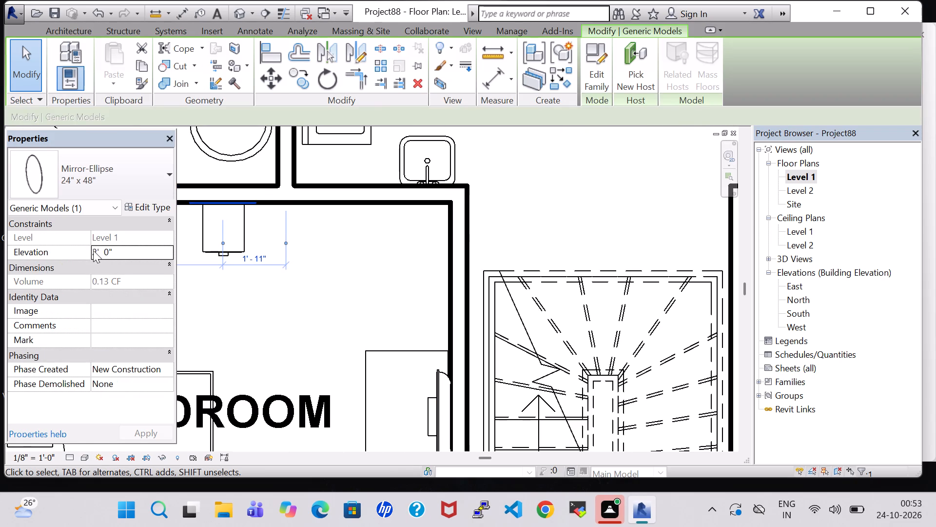
click(96, 255)
click(96, 255)
key(BackSpace)
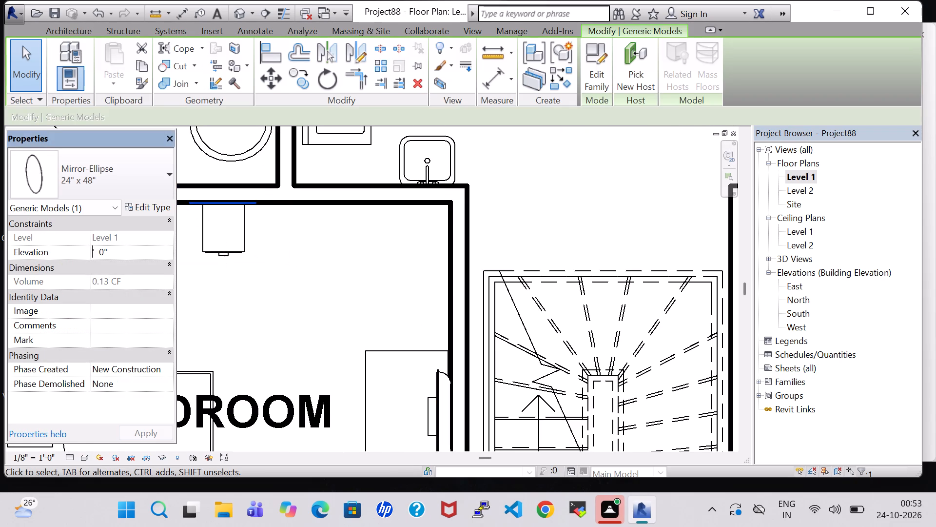
key(3)
click(160, 435)
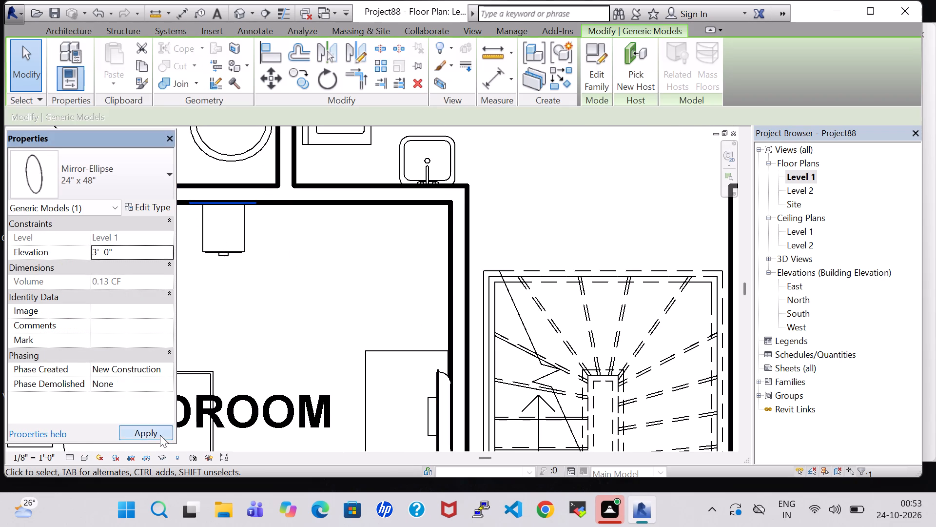
Examine the mirror and file cabinet arrangement in the 3D view and return to the Level 1 floor plan.
click(238, 16)
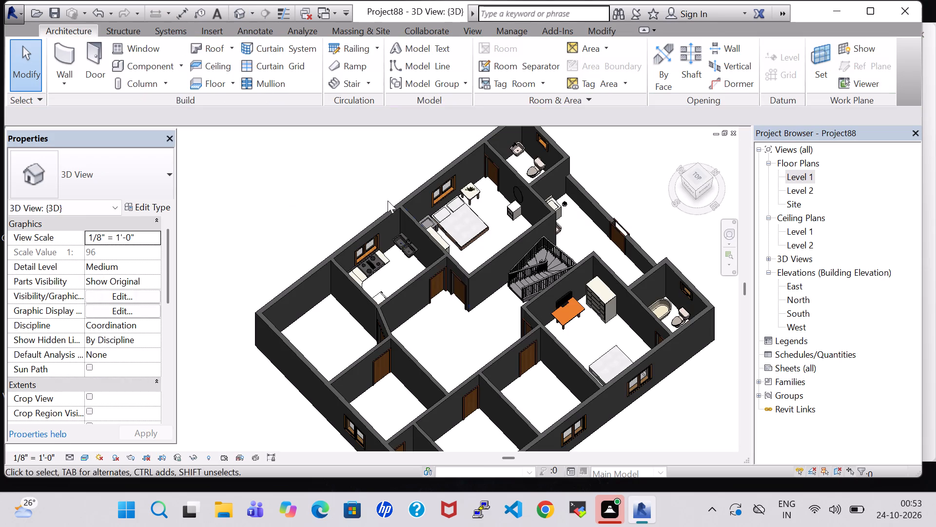
scroll(432, 254, down, 1)
scroll(595, 329, up, 7)
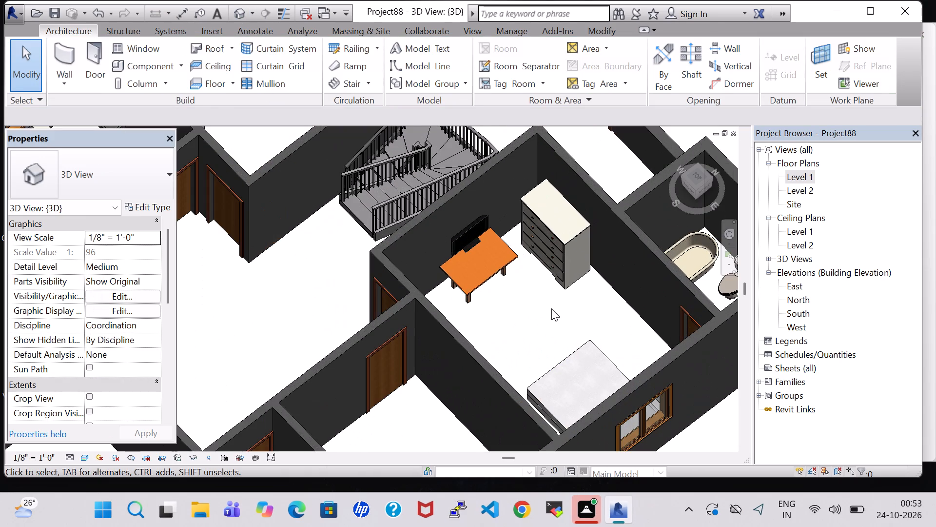
shift+middle_drag(548, 308, 512, 303)
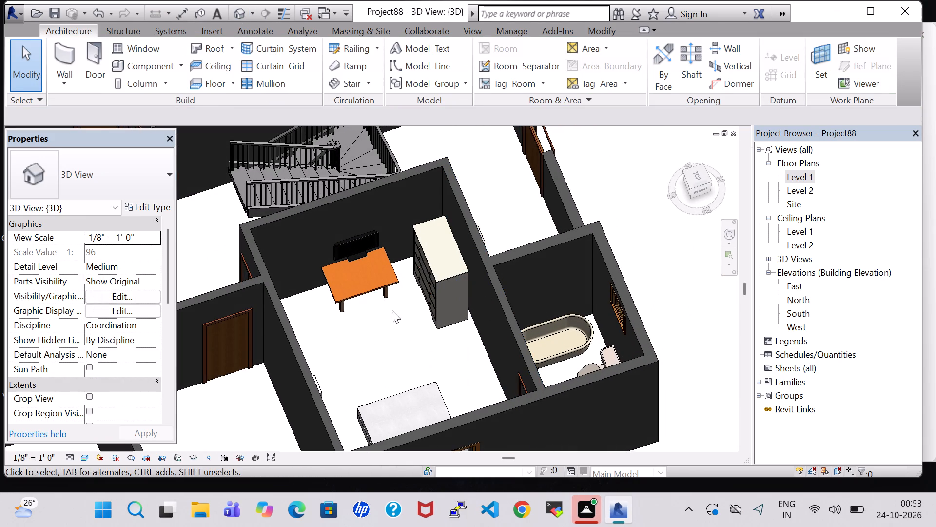
middle_drag(388, 310, 307, 315)
middle_drag(266, 191, 387, 269)
scroll(451, 324, up, 1)
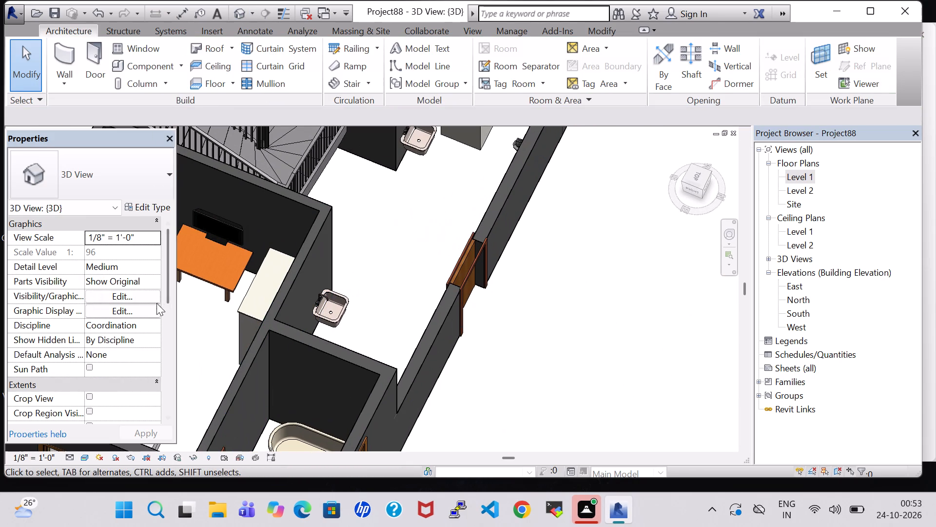
middle_drag(194, 339, 161, 339)
middle_drag(331, 193, 526, 350)
middle_drag(280, 356, 238, 355)
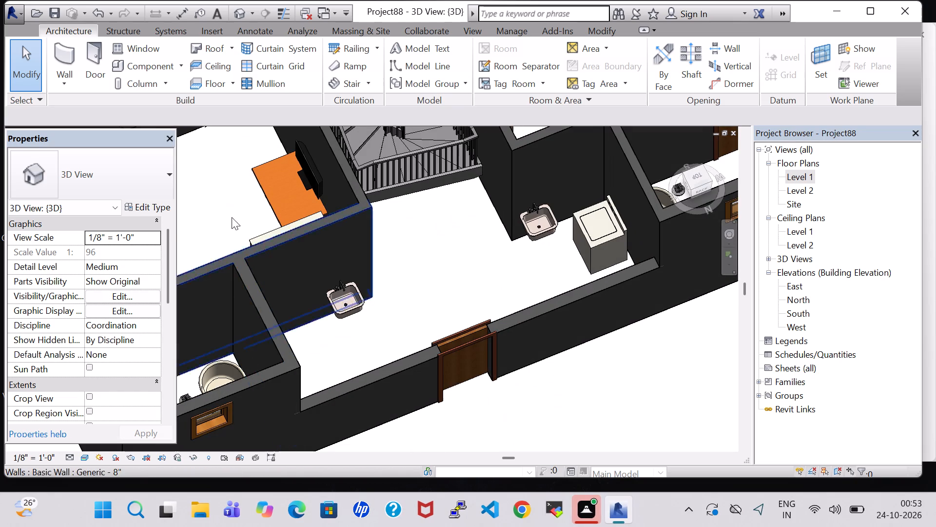
middle_drag(203, 154, 365, 263)
middle_click(375, 272)
scroll(350, 300, up, 2)
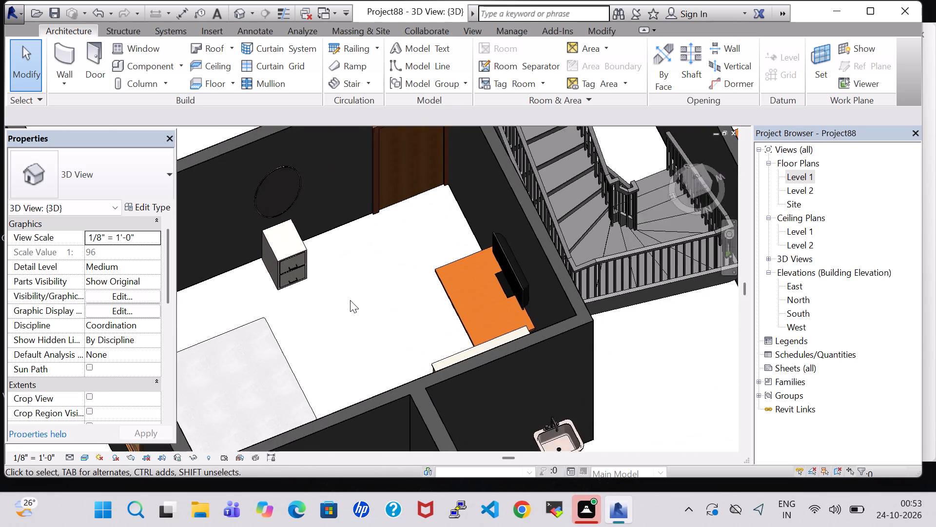
scroll(350, 300, up, 2)
shift+middle_drag(347, 323, 328, 291)
middle_drag(329, 164, 358, 190)
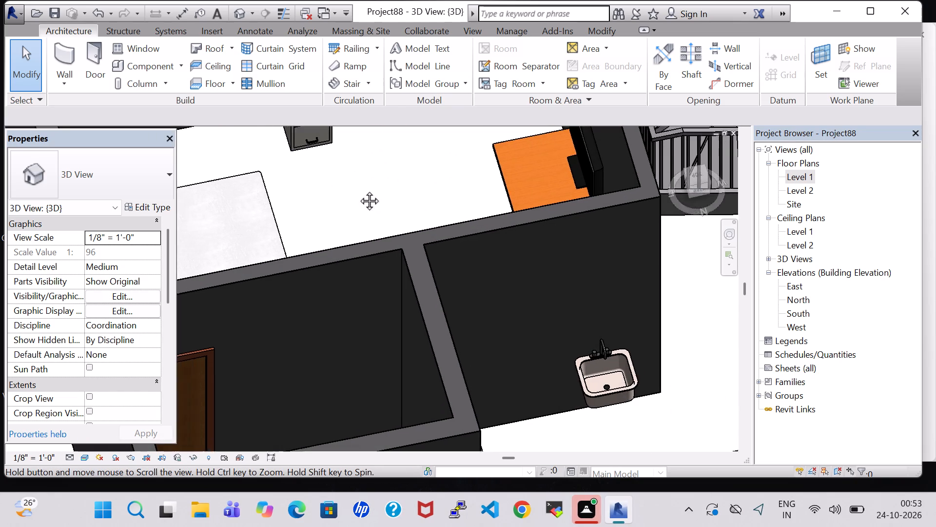
middle_drag(358, 190, 338, 295)
double_click(795, 176)
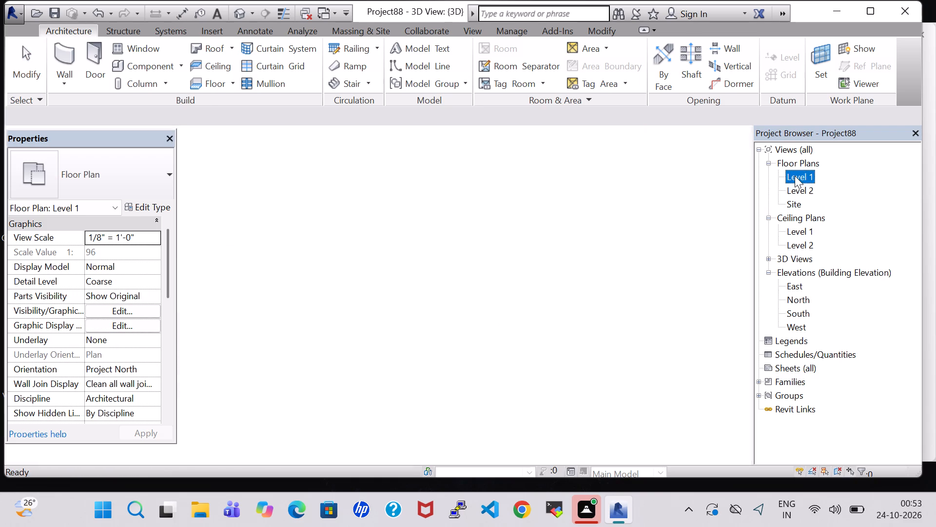
scroll(475, 265, down, 5)
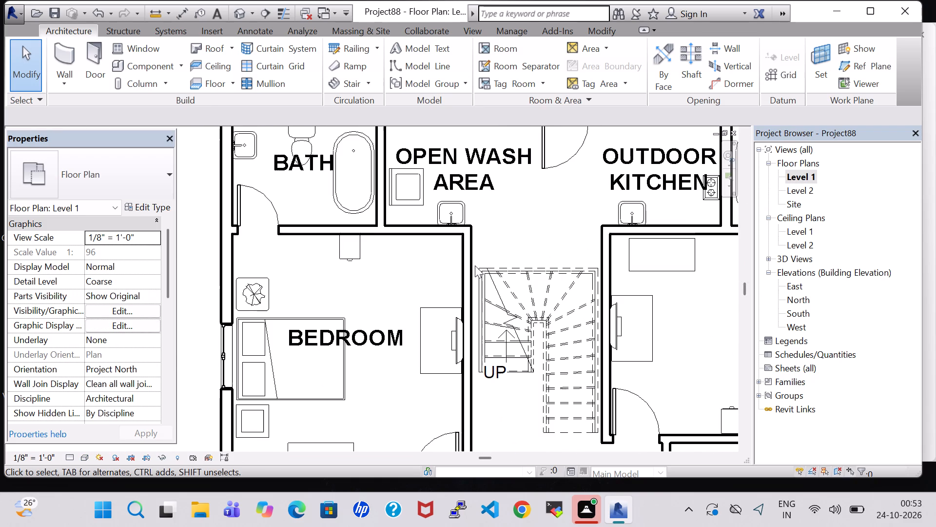
Place a tagged room in the east bedroom beside the staircase and name it BEDROOM.
scroll(475, 268, down, 4)
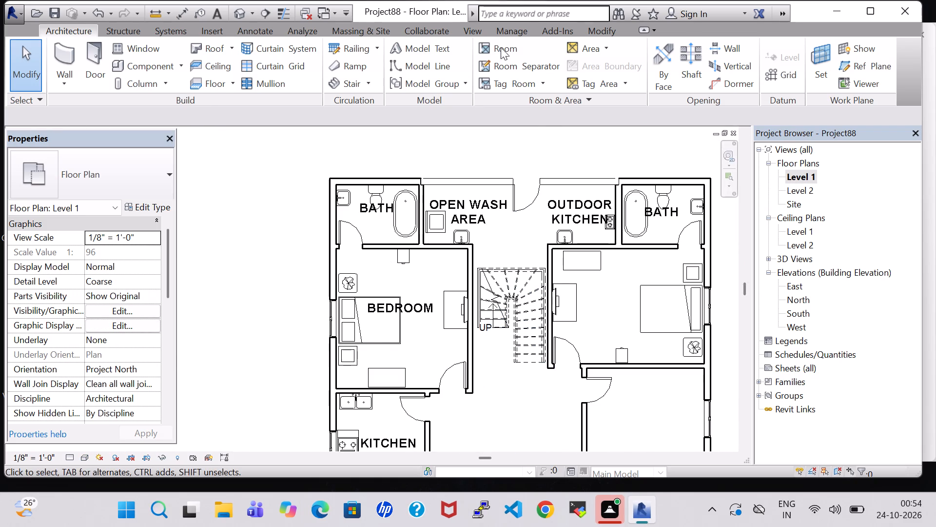
click(497, 43)
click(632, 312)
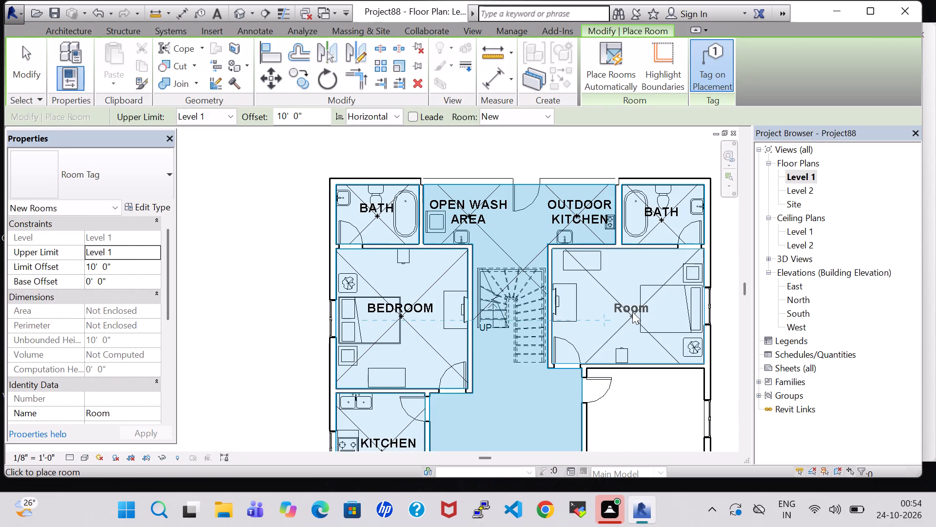
key(Escape)
key(Escape)
click(638, 310)
click(638, 310)
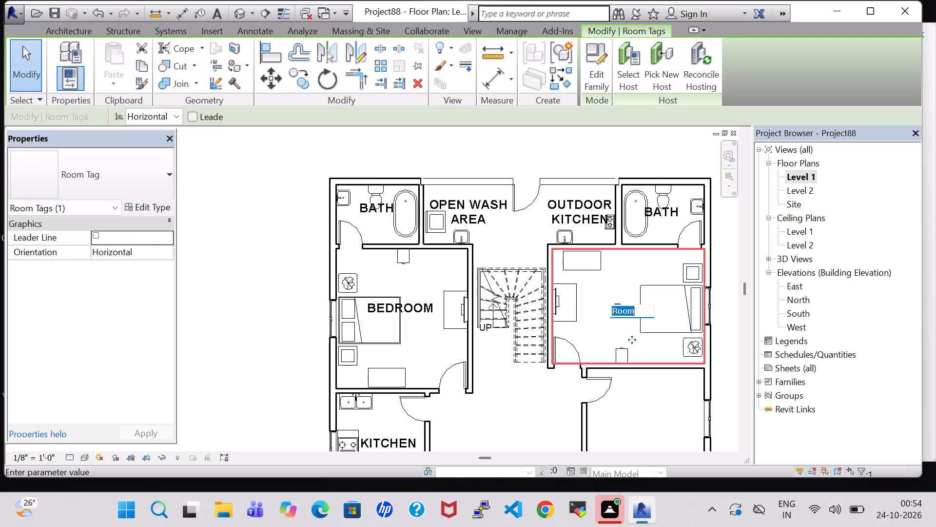
key(BackSpace)
text(BEDRP)
key(BackSpace)
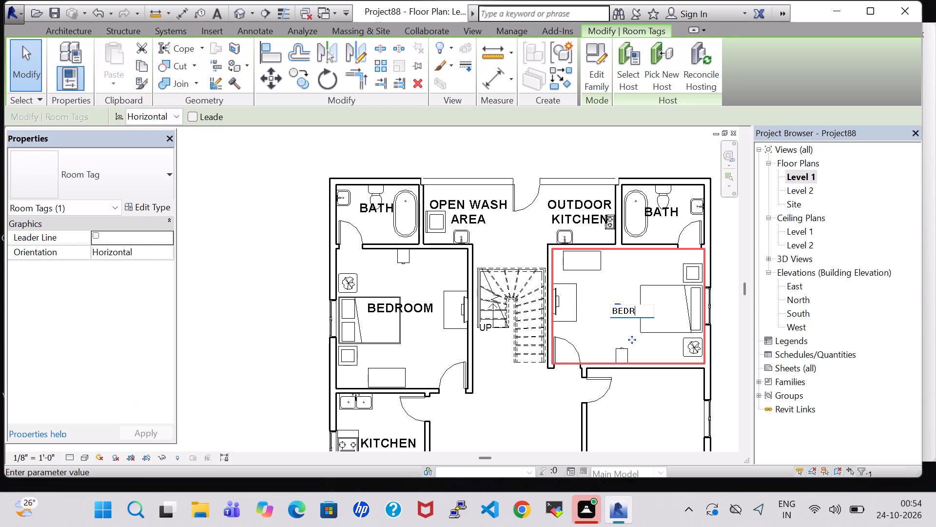
text(OOM)
key(Return)
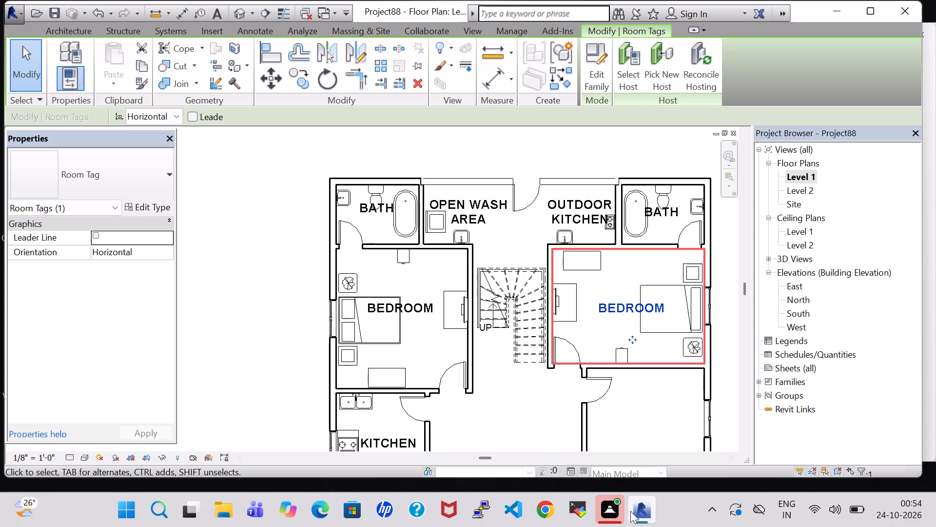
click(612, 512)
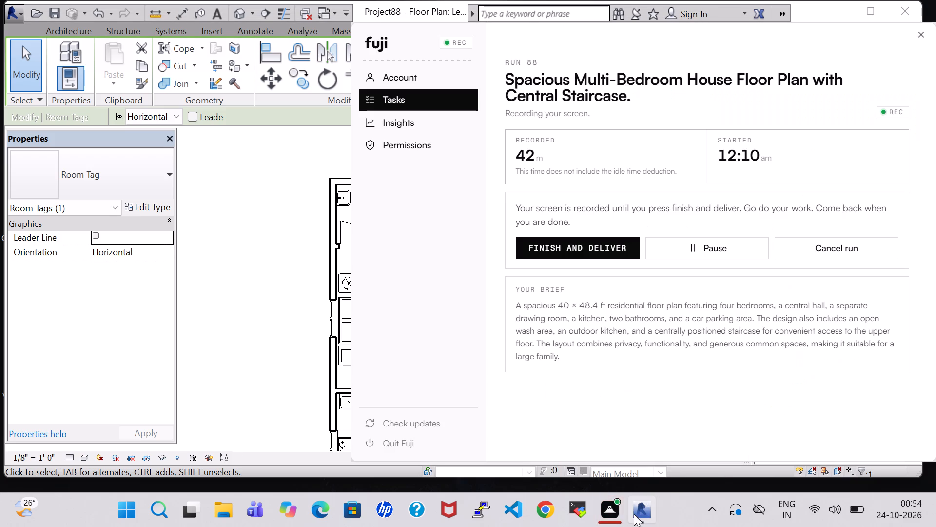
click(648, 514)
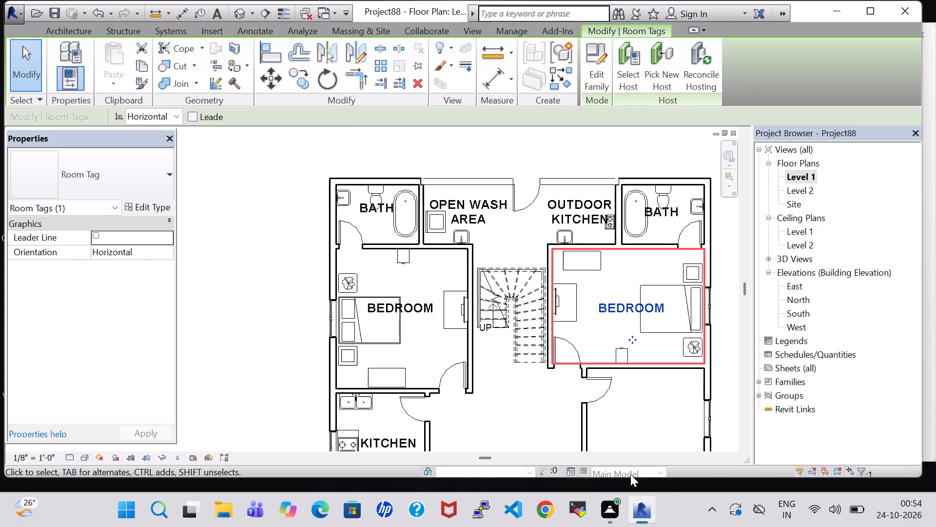
Load the Sofa-Corbu family from the Furniture Seating library as a component for the central hall.
scroll(616, 434, down, 2)
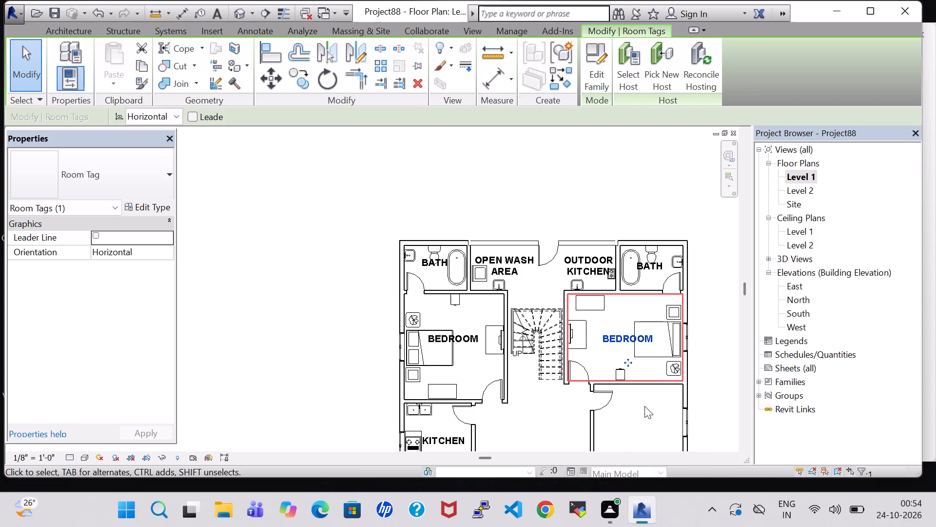
middle_drag(721, 397, 721, 360)
middle_drag(721, 345, 715, 306)
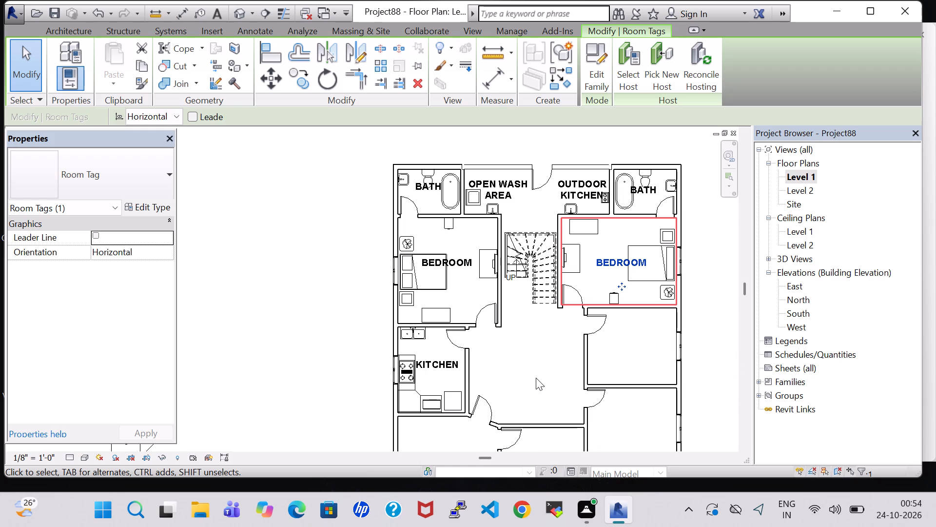
middle_drag(536, 378, 517, 333)
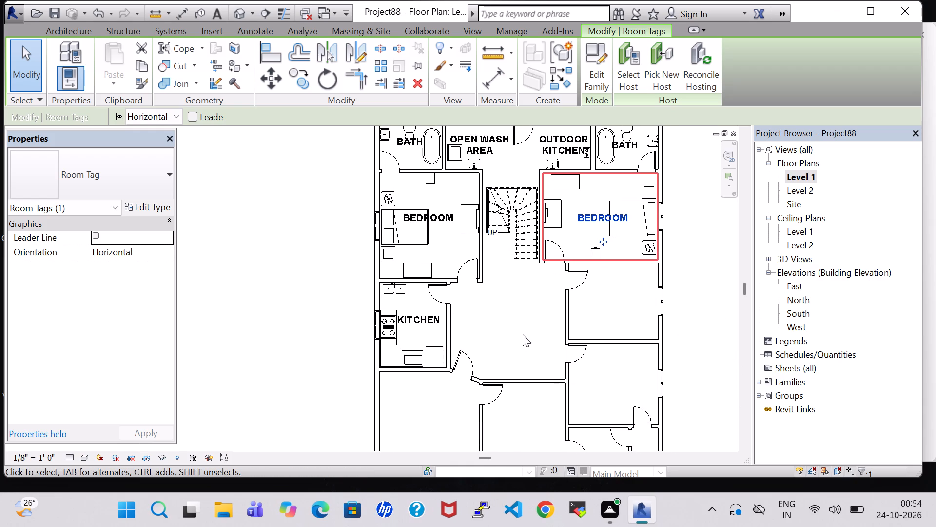
click(71, 20)
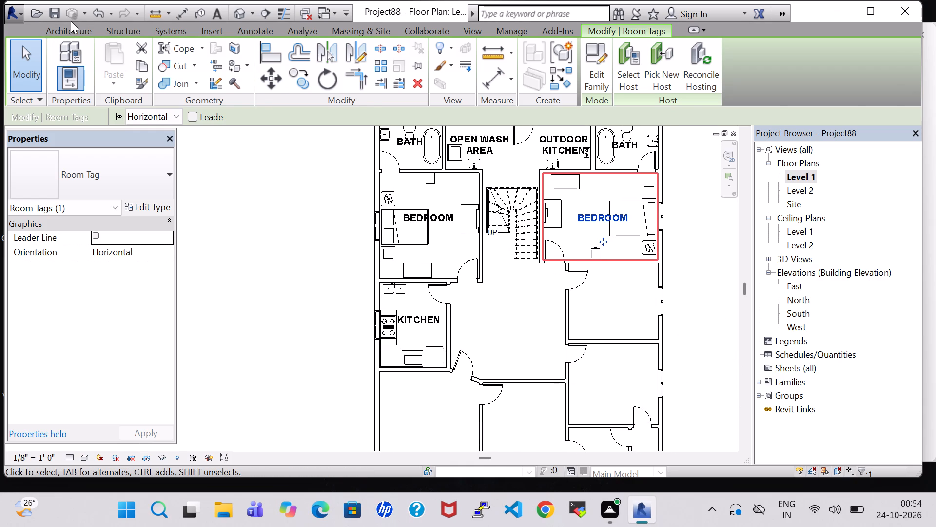
click(71, 29)
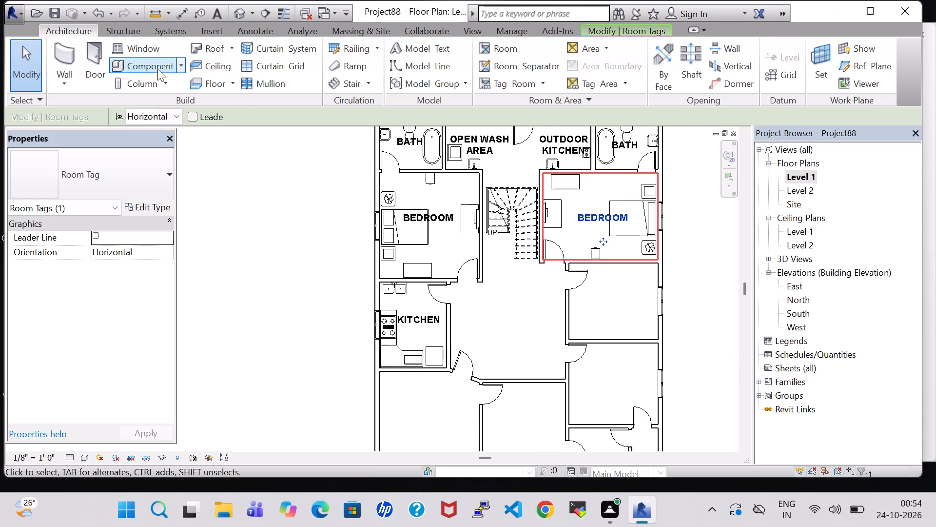
click(156, 69)
click(595, 59)
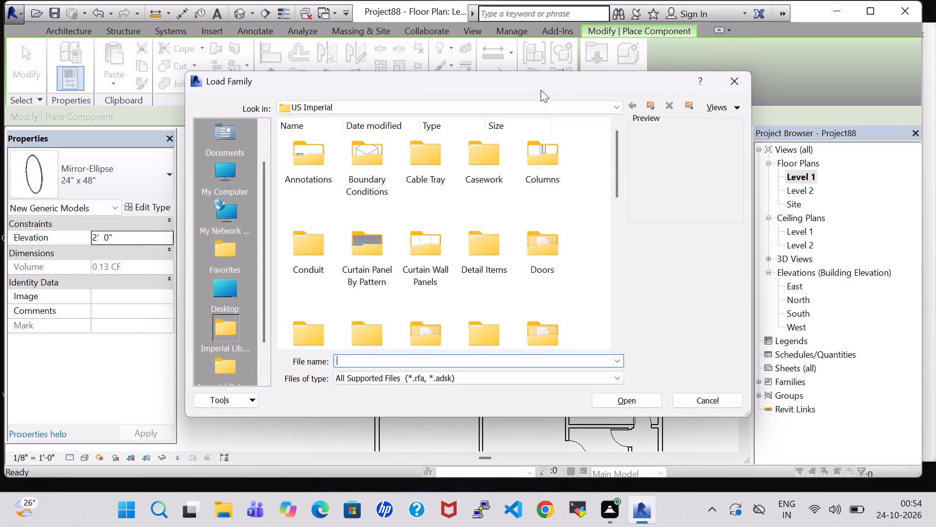
double_click(541, 327)
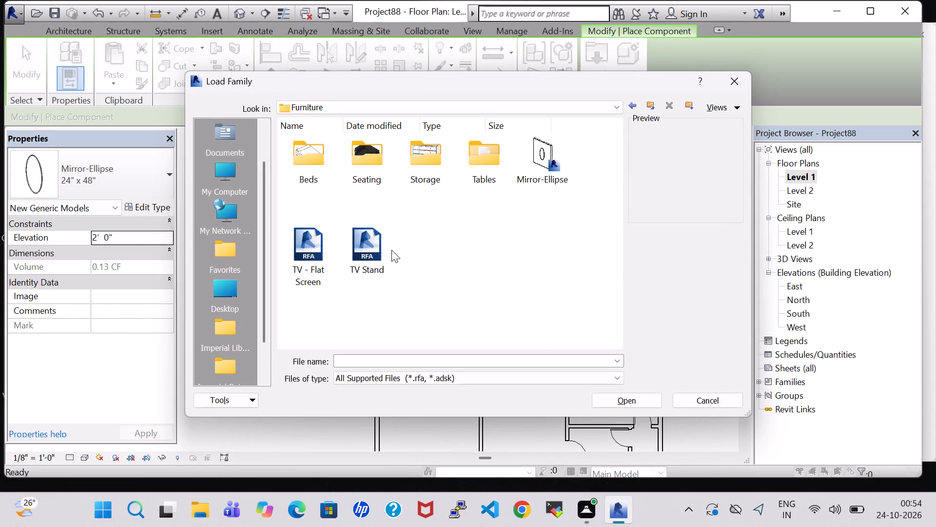
double_click(373, 161)
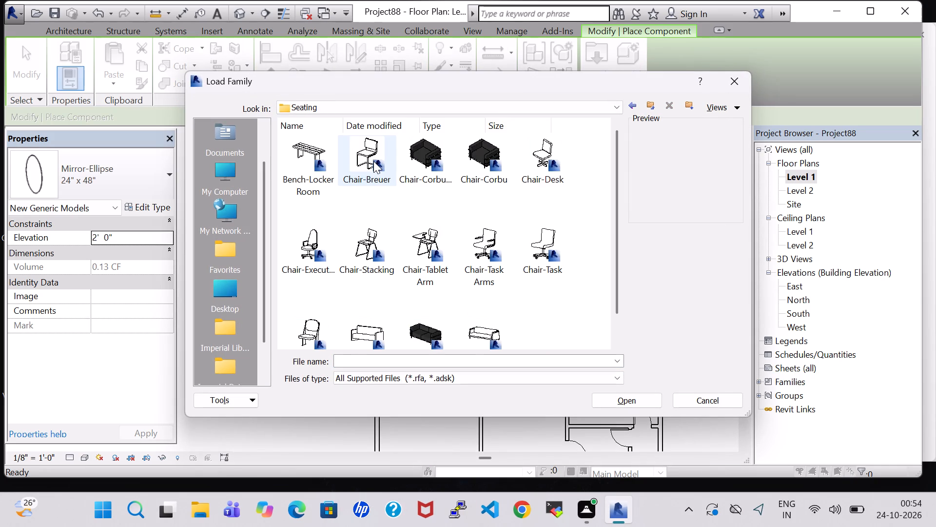
click(424, 330)
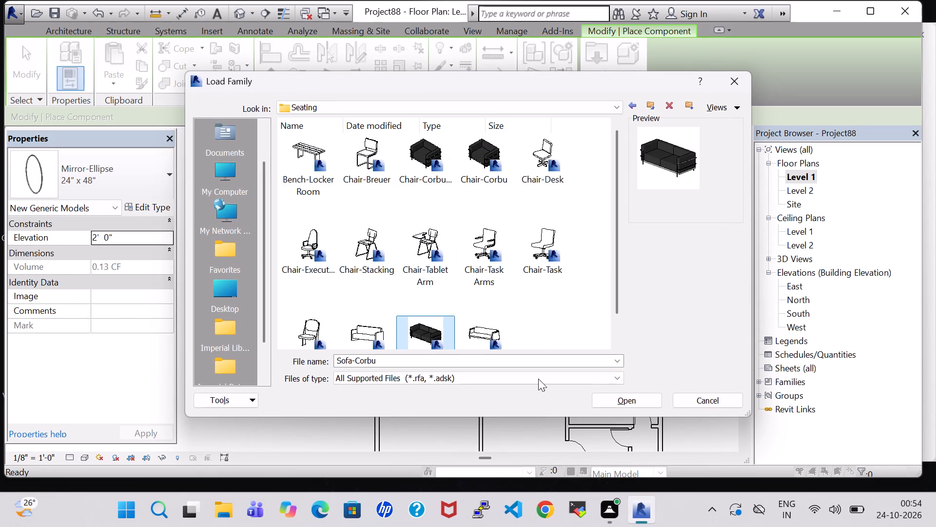
click(624, 395)
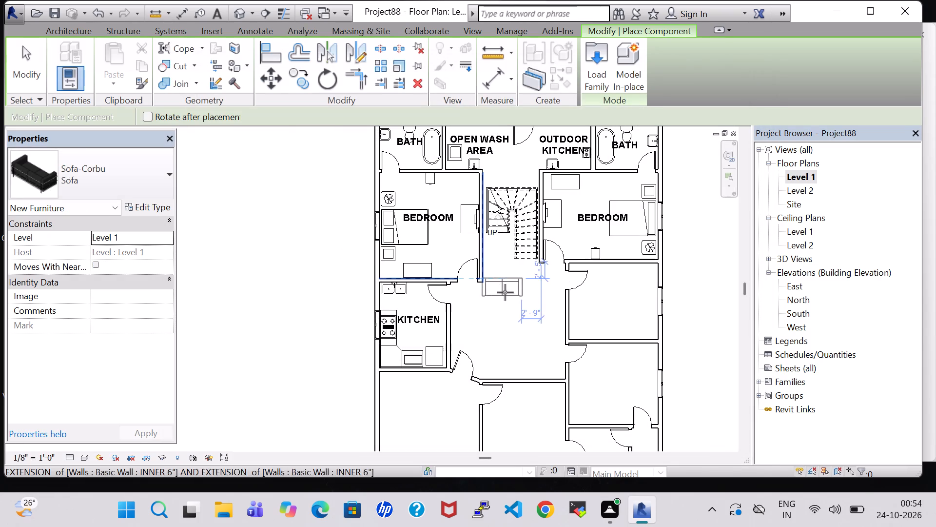
Place a Sofa-Corbu horizontally in the central hall south of the staircase, about 5' 1" from the east wall.
scroll(515, 297, up, 4)
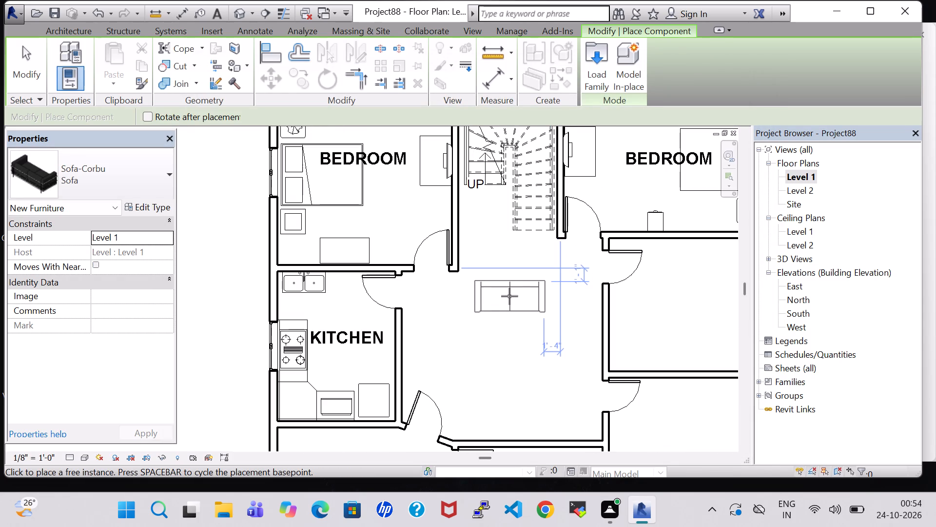
click(508, 296)
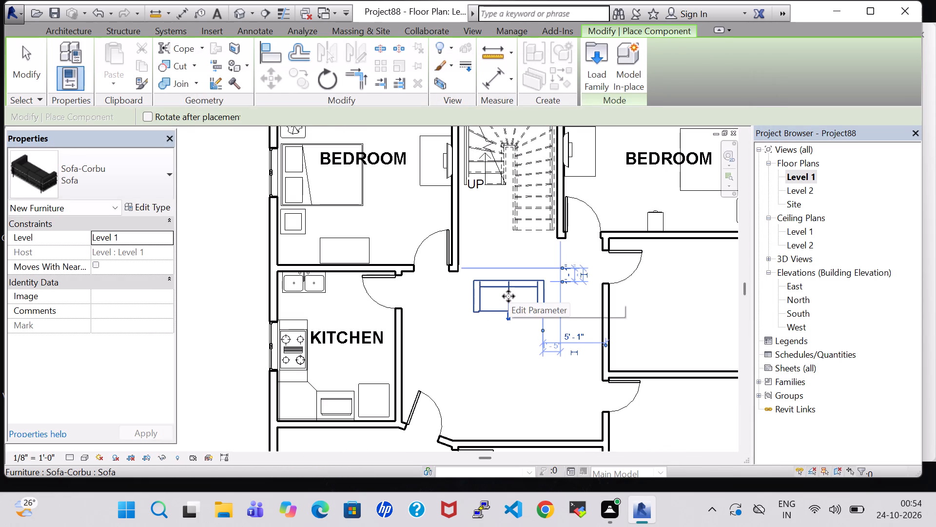
key(Escape)
key(Escape)
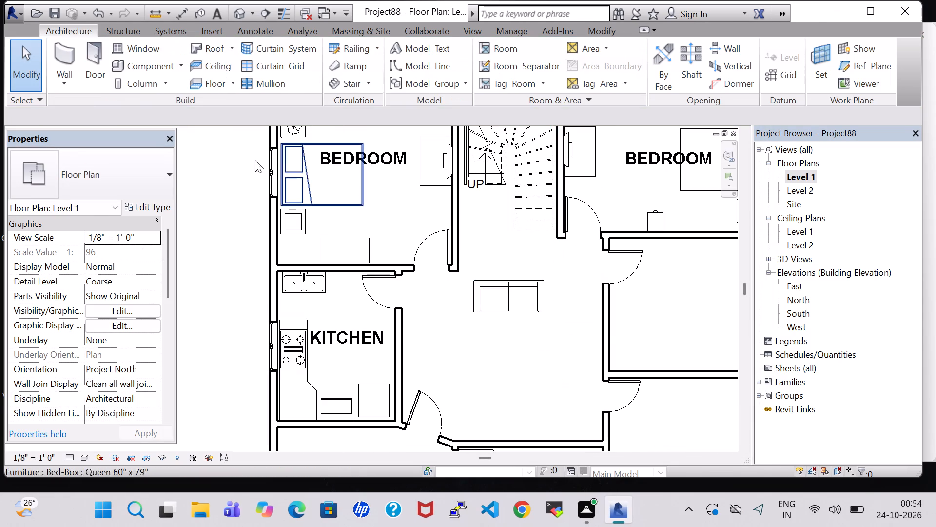
Place a second Sofa-Corbu, rotated vertically with its back toward the central hall's east wall, between the two side-room doors.
click(136, 70)
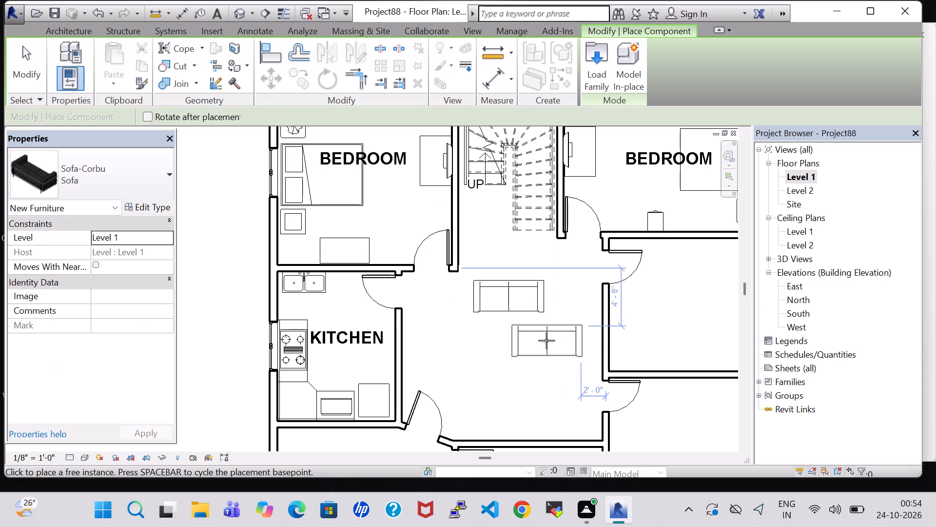
key(space)
key(space)
key(space)
key(space)
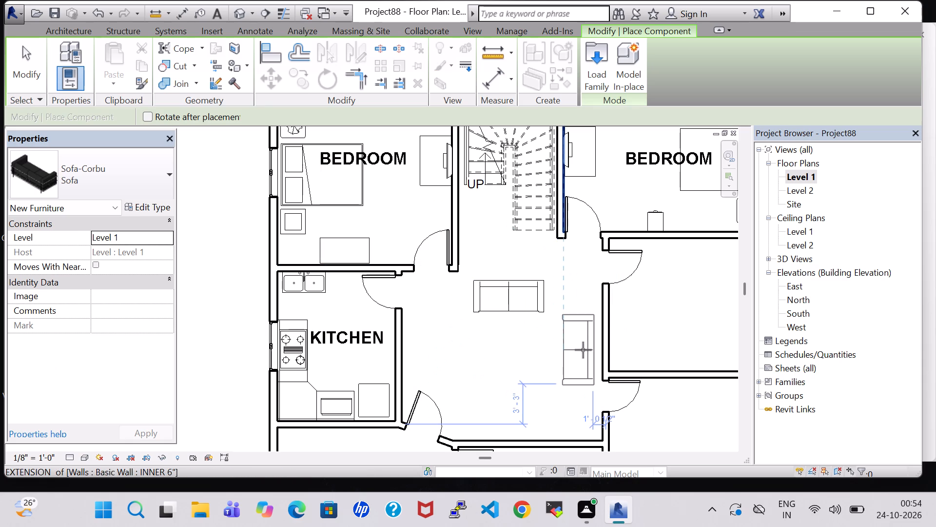
scroll(581, 350, up, 5)
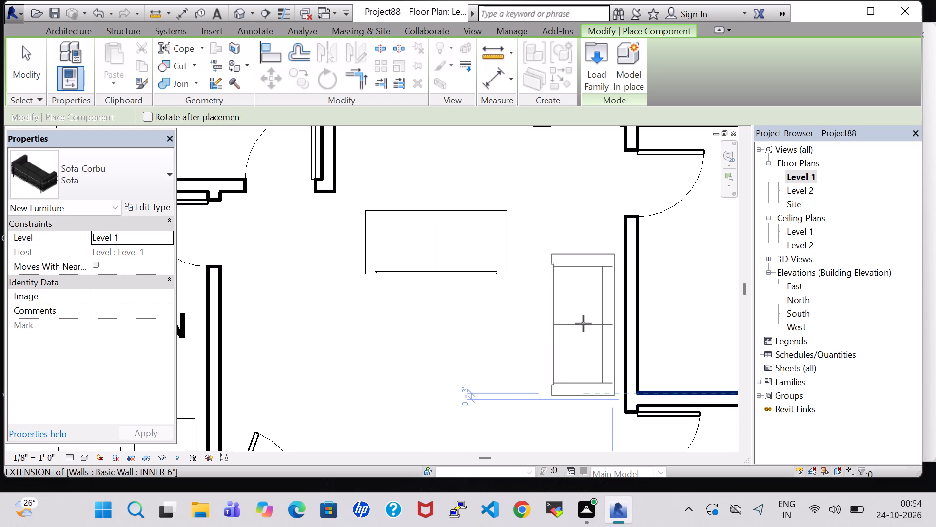
click(583, 324)
key(Escape)
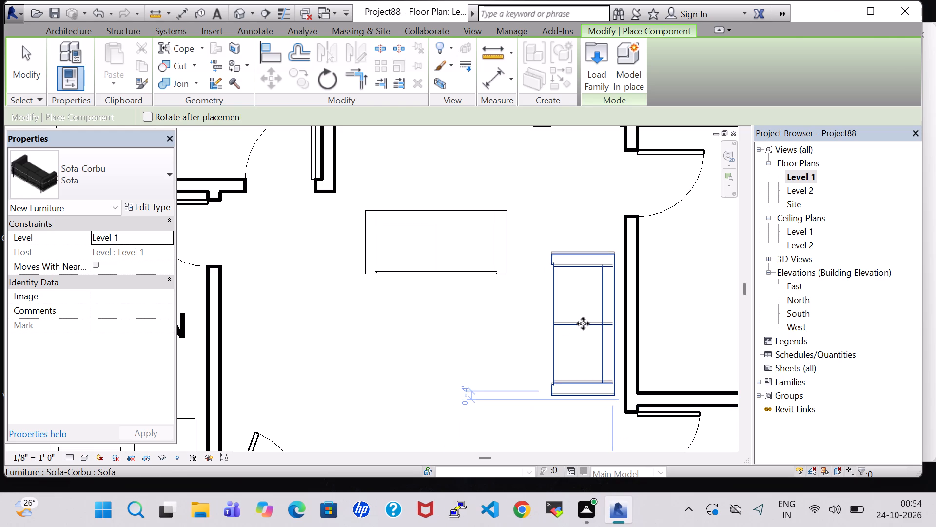
key(Escape)
Nudge the hall's north sofa about 6 inches east and slightly north.
scroll(466, 262, down, 6)
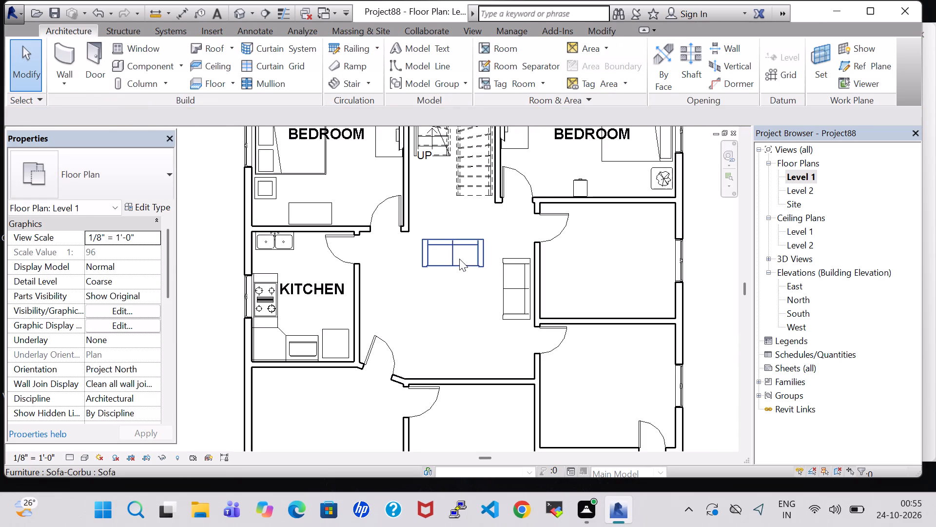
click(459, 259)
key(Right)
key(Right)
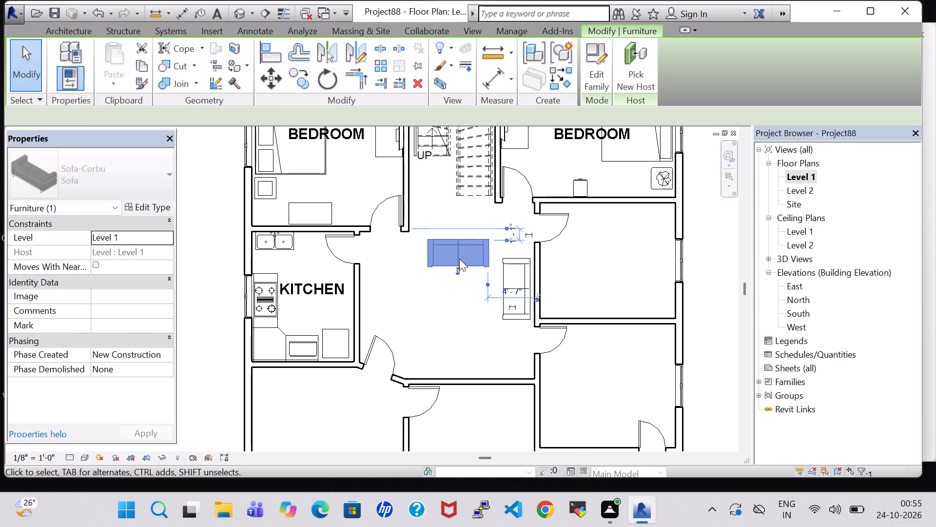
key(Up)
click(452, 286)
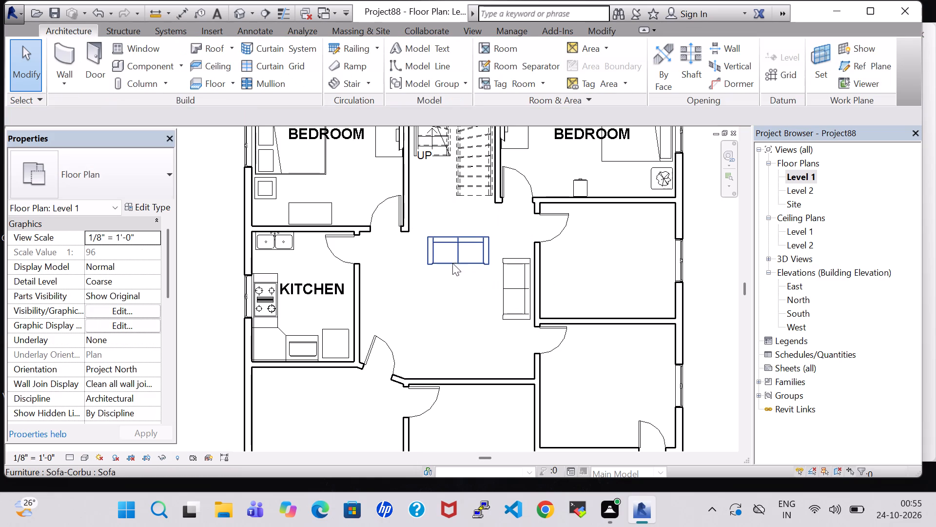
Create a similar sofa, rotated vertically with its back to the west, about 3' 8" east of the kitchen wall.
click(452, 259)
right_click(452, 259)
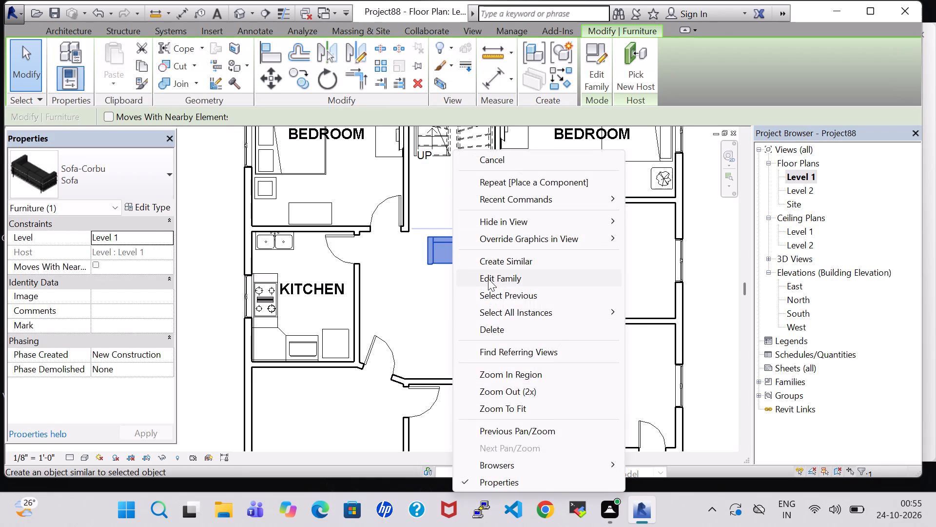
click(490, 260)
key(space)
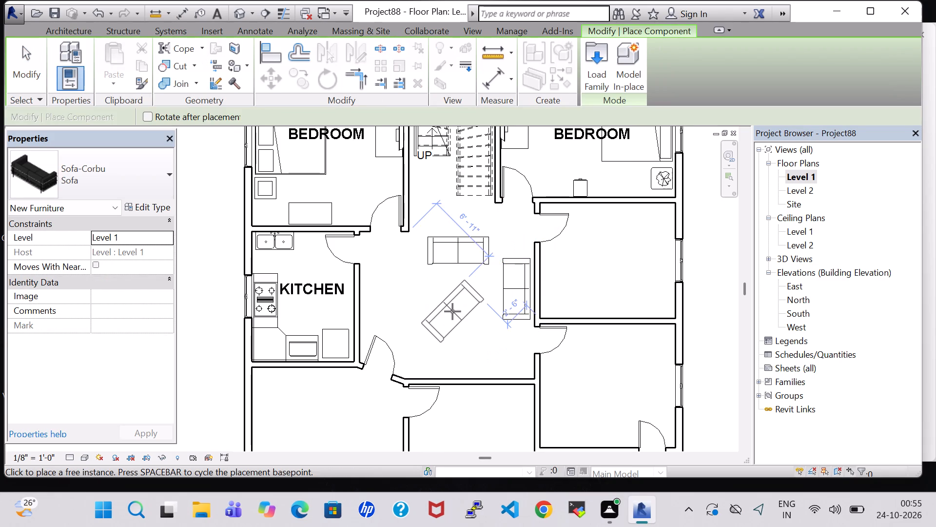
key(space)
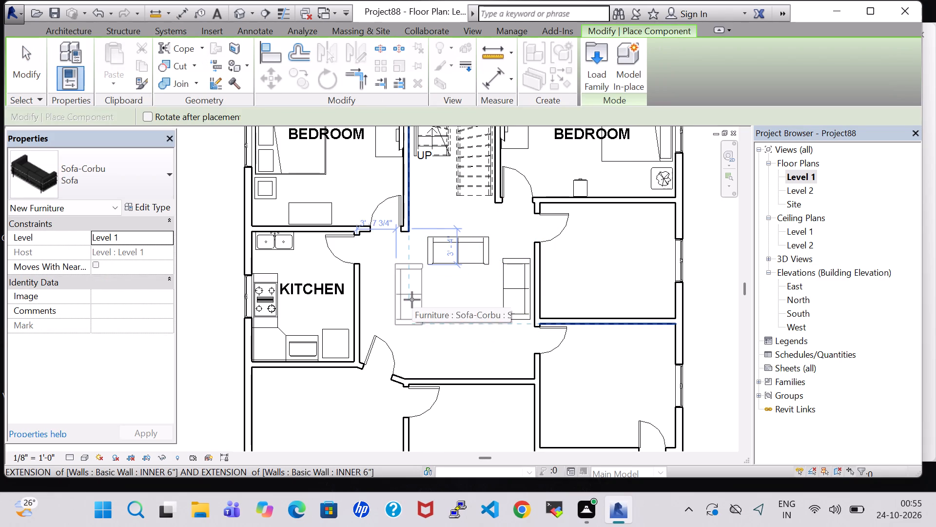
click(412, 299)
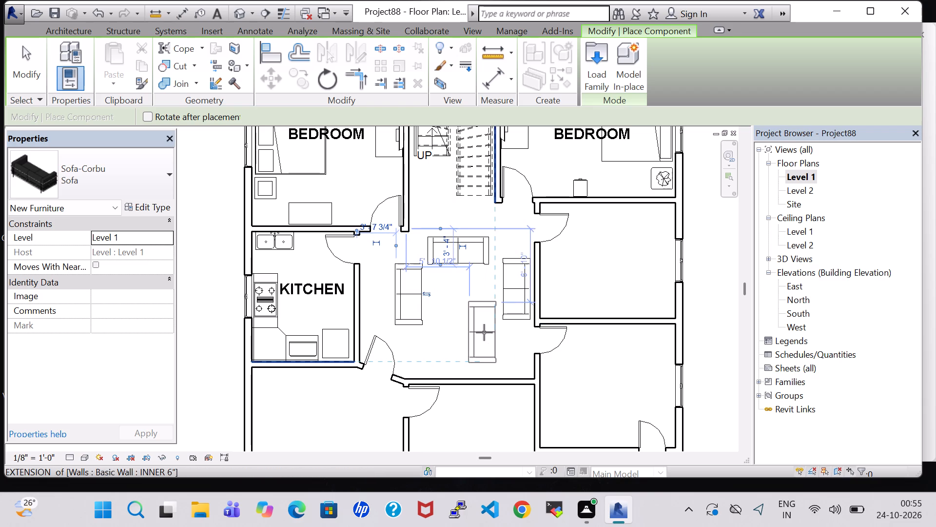
Place a fourth Sofa-Corbu horizontally against the central hall's south wall, with its back to that wall.
key(space)
key(space)
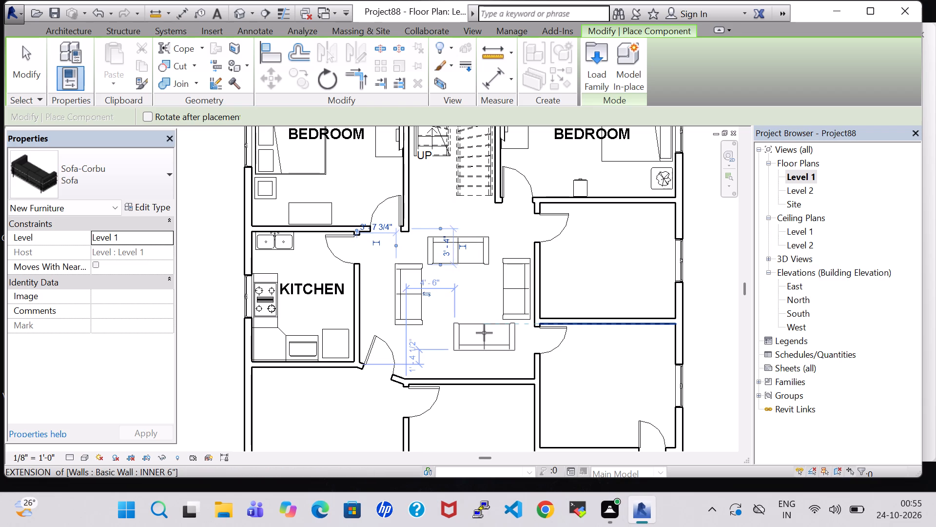
scroll(480, 366, up, 2)
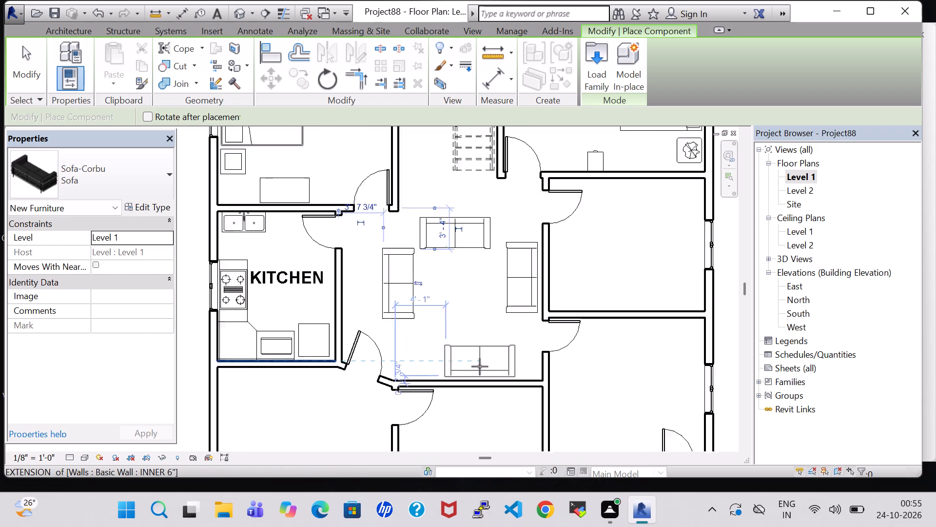
scroll(480, 366, up, 3)
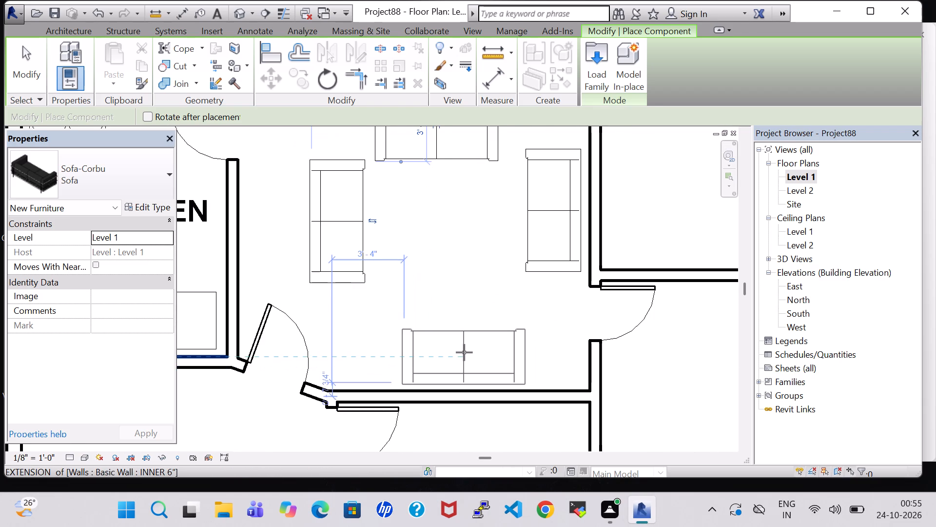
key(Escape)
click(464, 353)
key(Escape)
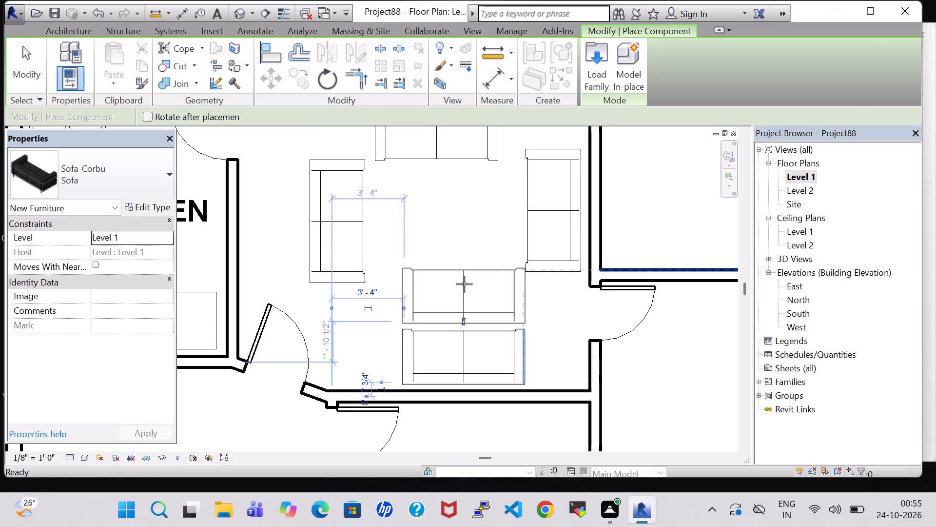
Nudge the central hall's west sofa about 4 inches east and 4 inches south.
key(Escape)
scroll(464, 284, down, 2)
click(366, 279)
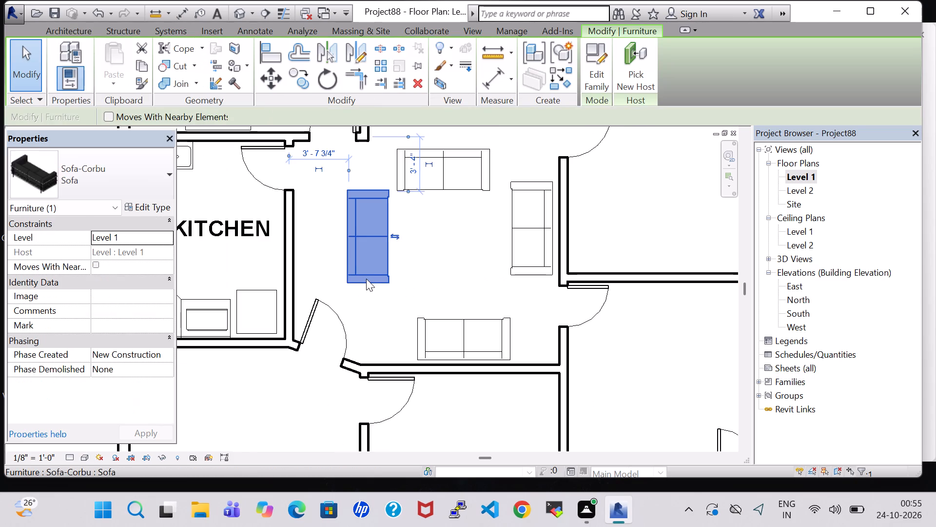
key(Down)
key(Down)
key(Down)
key(Down)
key(Right)
key(Right)
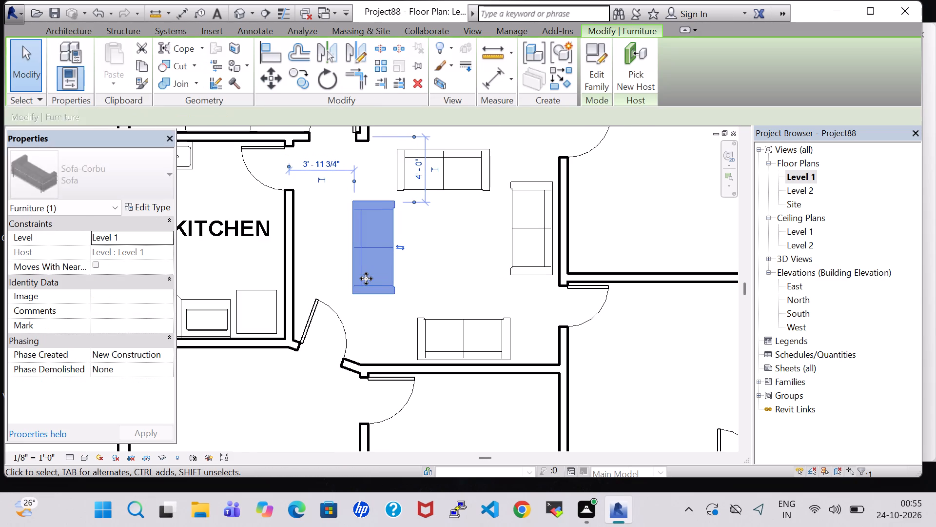
key(Down)
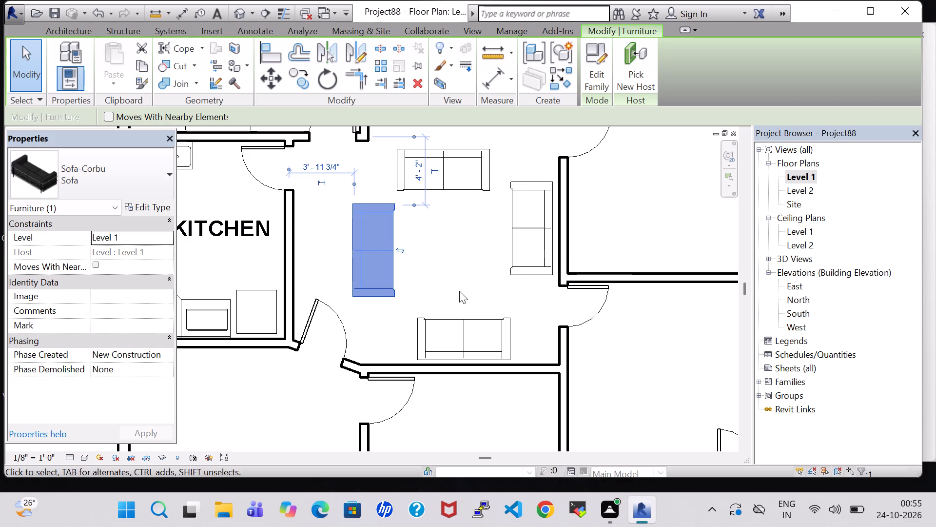
click(368, 251)
key(Up)
key(Up)
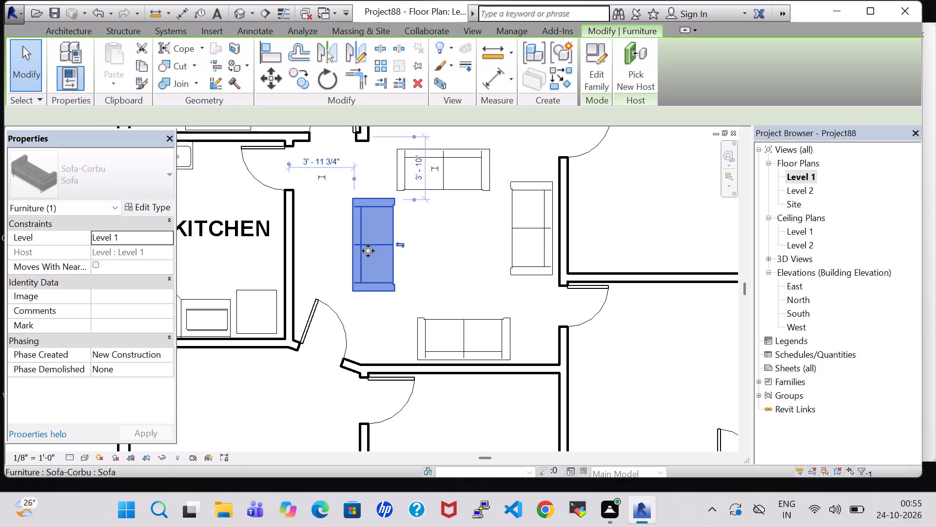
key(Up)
click(415, 251)
Load the Table-Dining Oval family from the Furniture Tables library.
scroll(415, 251, down, 2)
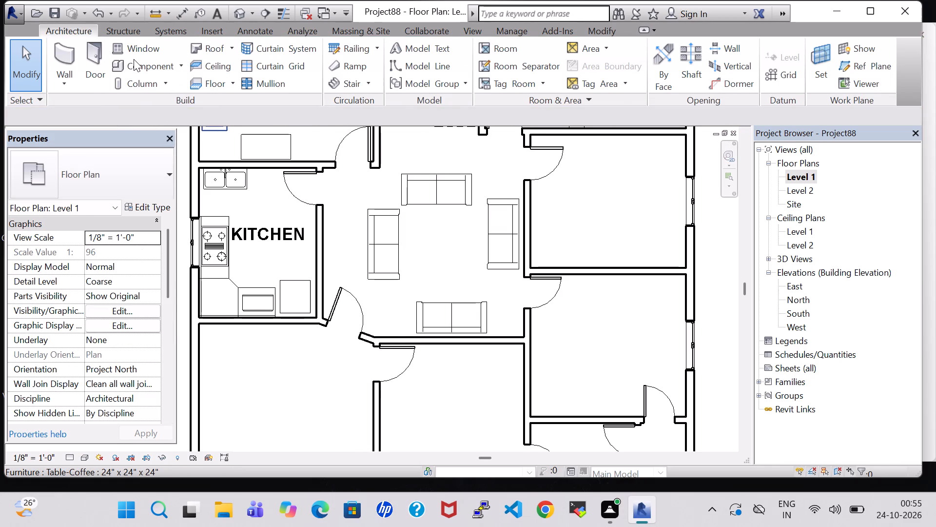
click(134, 59)
click(584, 82)
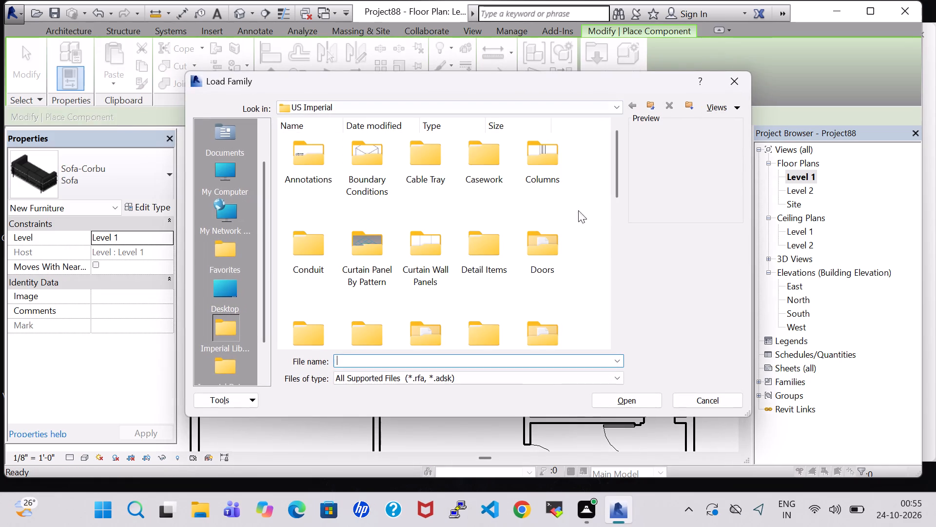
double_click(533, 330)
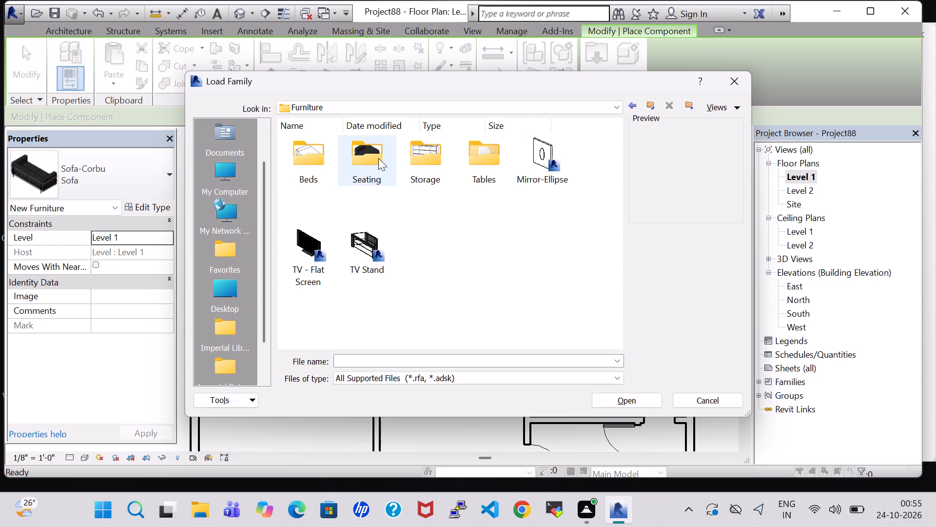
double_click(483, 172)
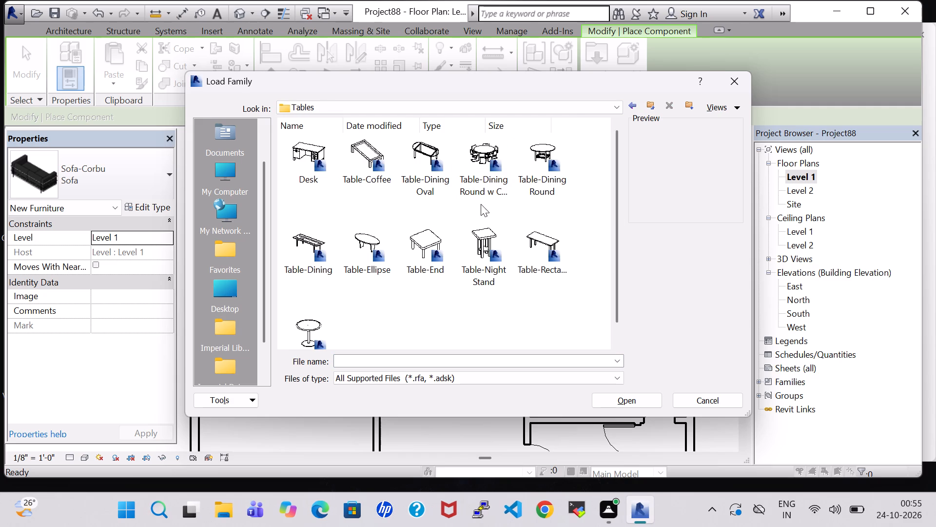
click(402, 172)
click(625, 395)
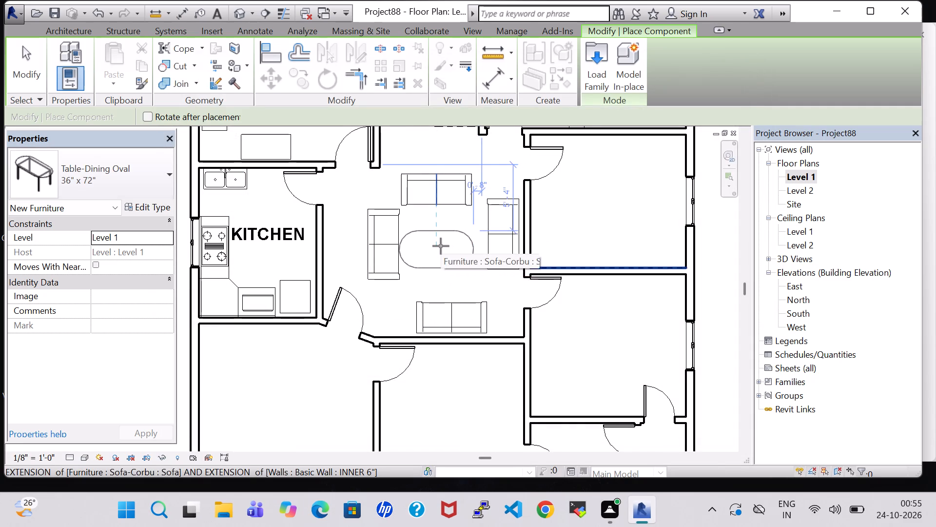
Place the 36" x 72" oval dining table, rotated vertically, in the middle of the four hall sofas.
key(space)
key(space)
click(441, 253)
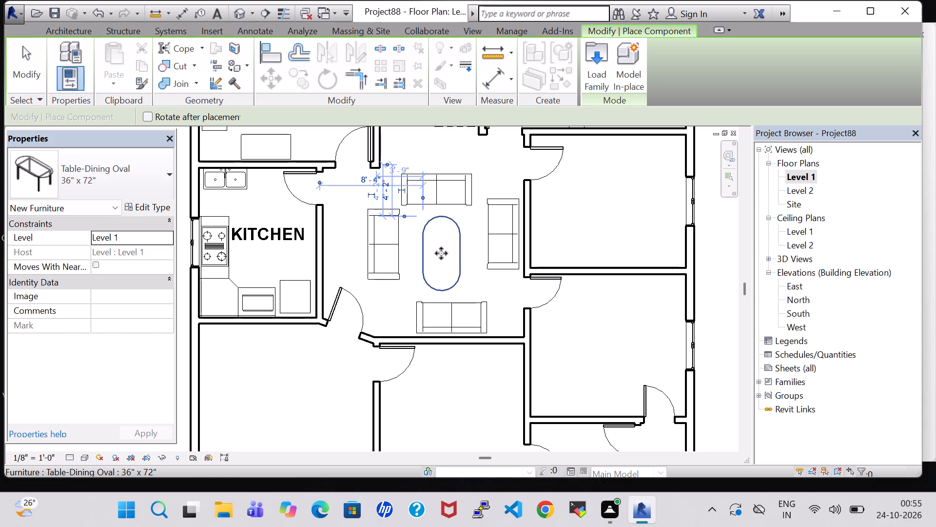
key(Escape)
key(Escape)
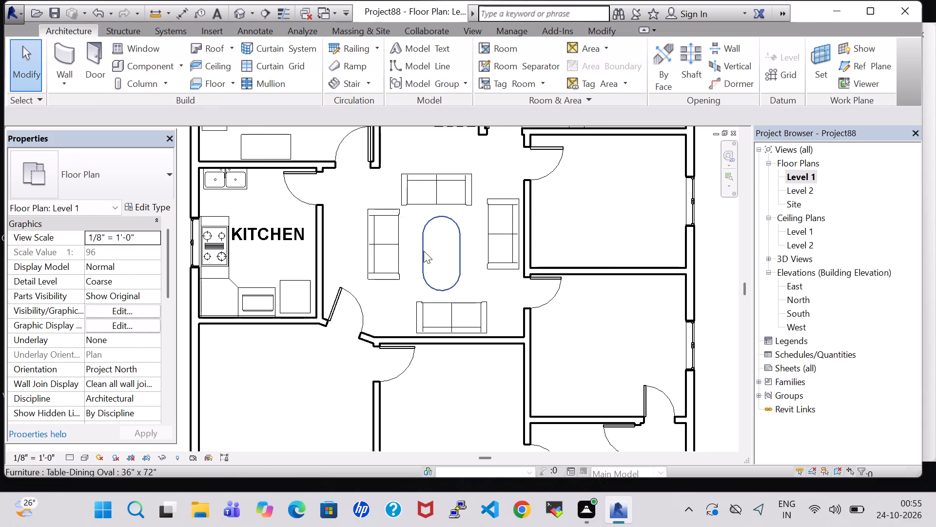
Create a similar Agave - 1.5' plant from the east bedroom's plant and place it at the oval table's east edge.
scroll(424, 251, down, 3)
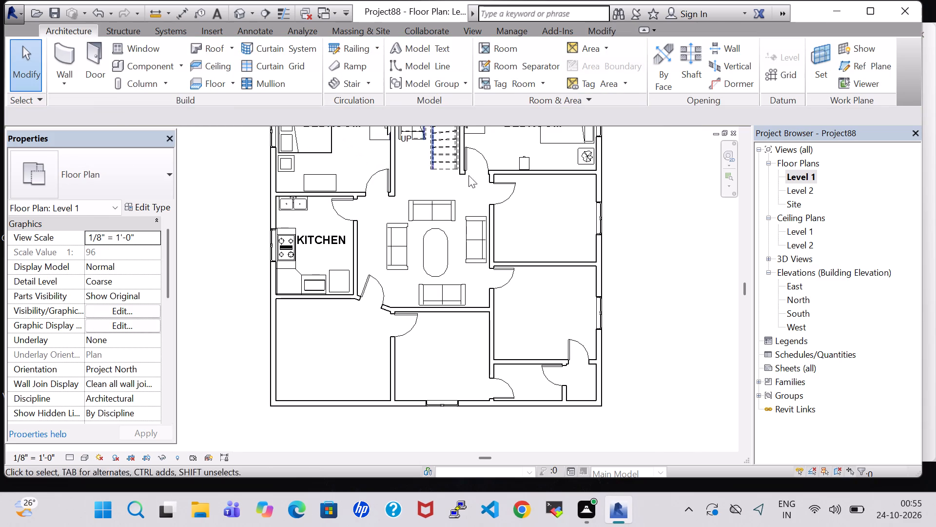
click(588, 157)
right_click(588, 157)
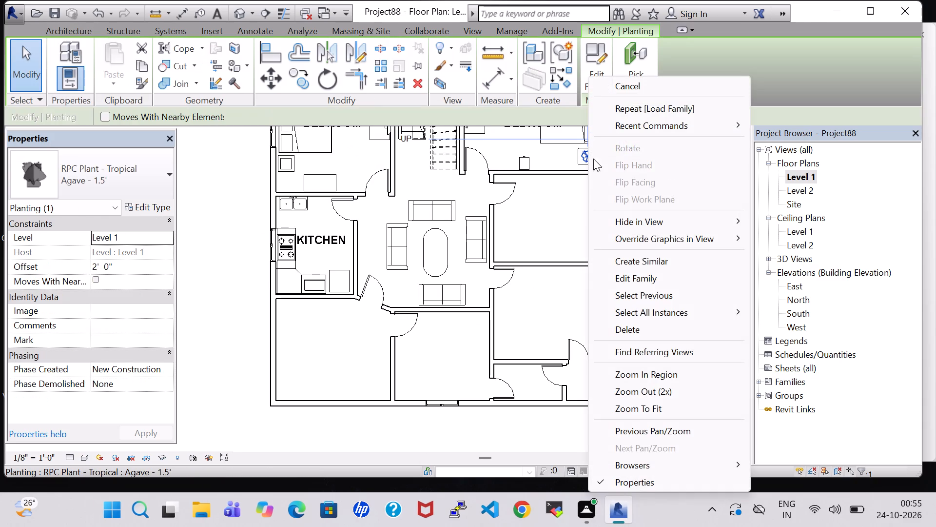
click(652, 257)
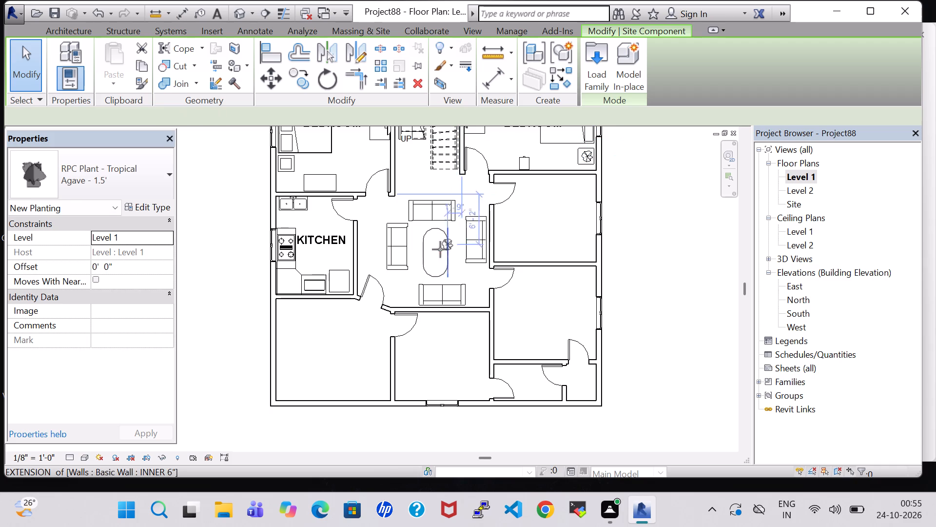
click(448, 247)
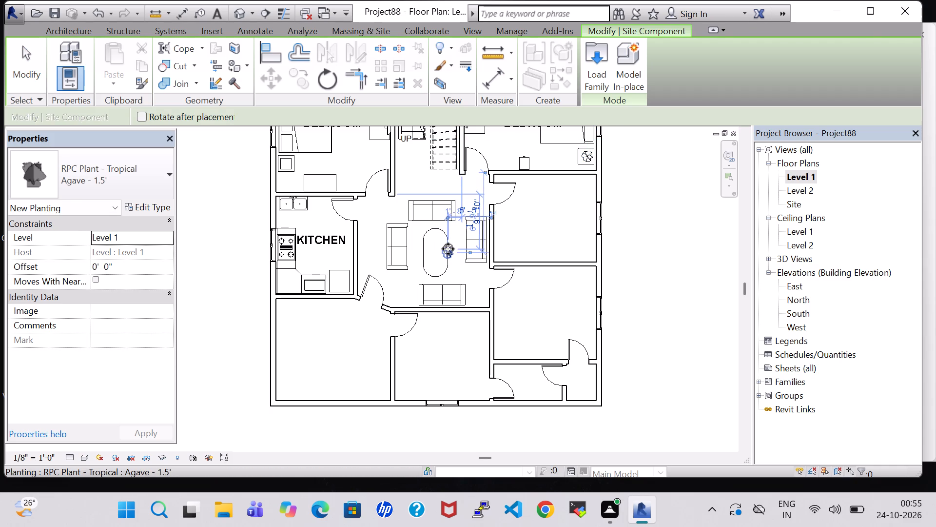
key(Escape)
key(Escape)
Check the type properties of the oval dining table, including its dimensions.
click(429, 238)
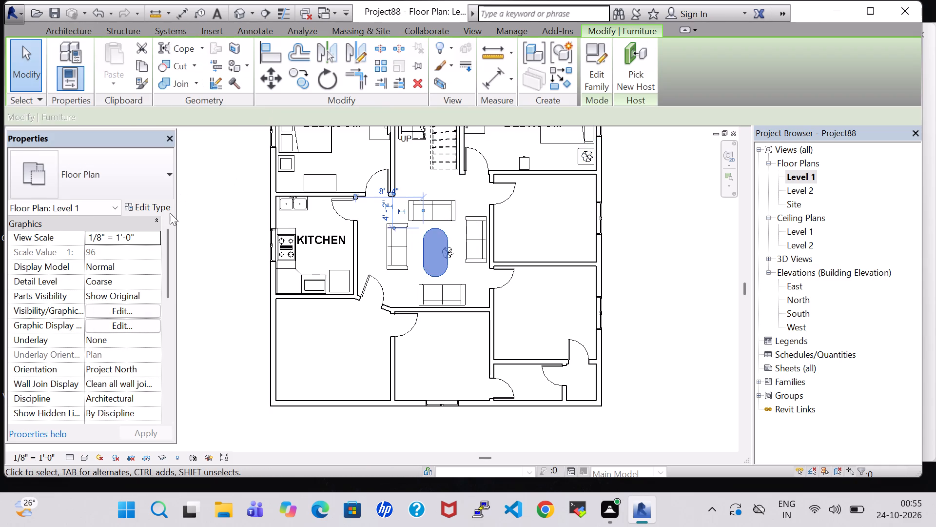
click(151, 210)
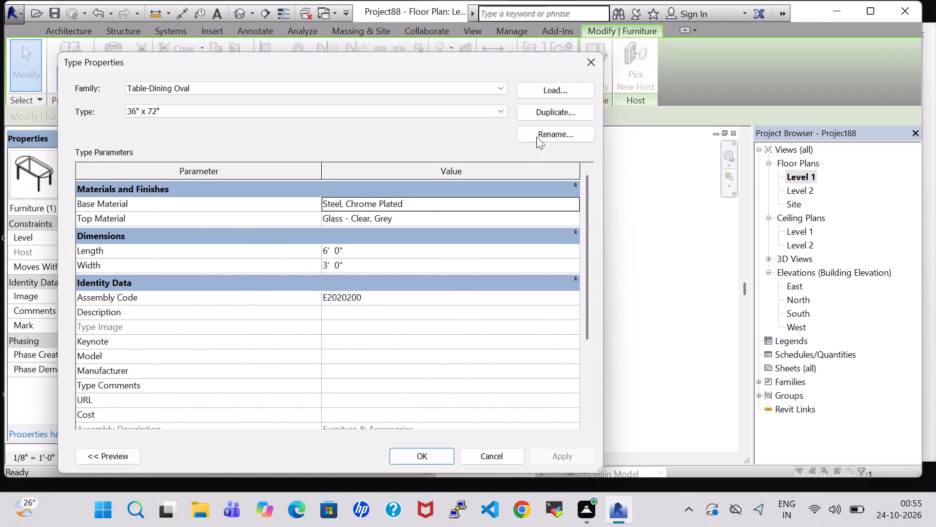
click(585, 63)
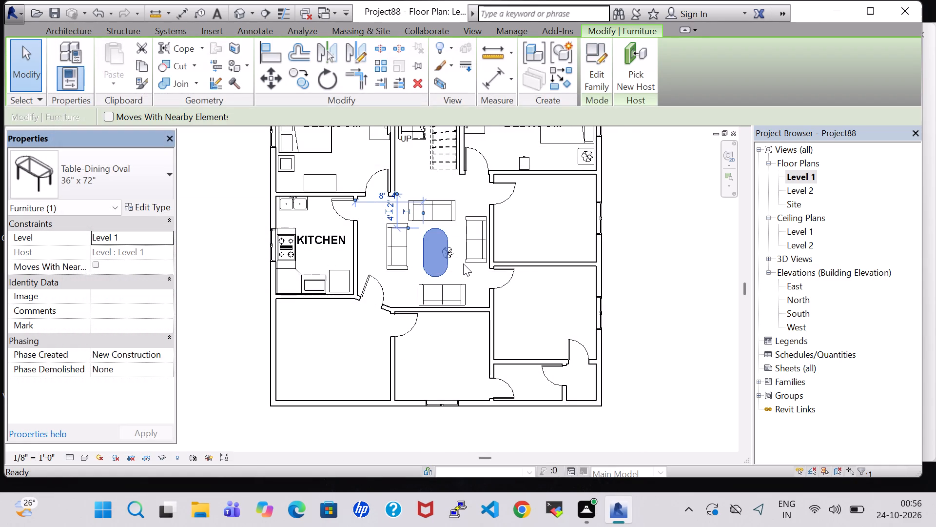
Set the offset of the Agave plant at the oval table to 2' 0".
click(463, 262)
scroll(460, 276, up, 5)
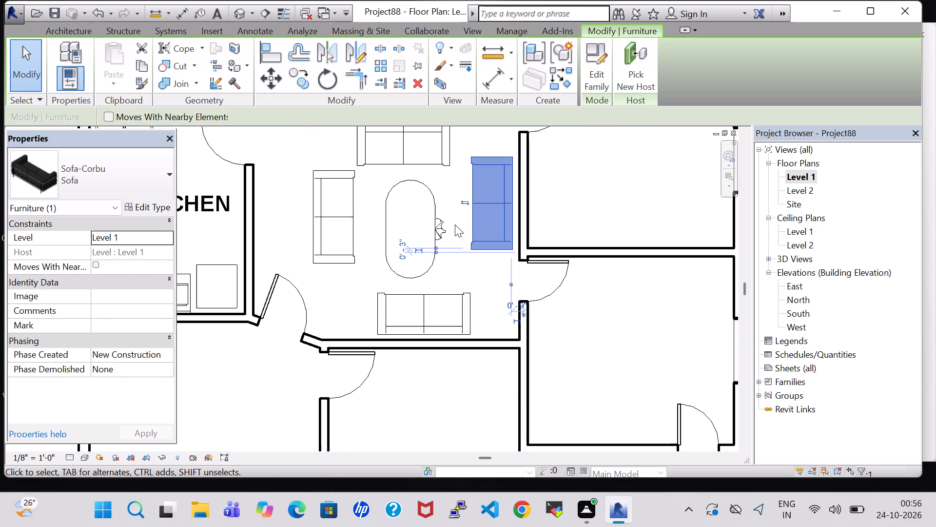
click(440, 182)
click(443, 233)
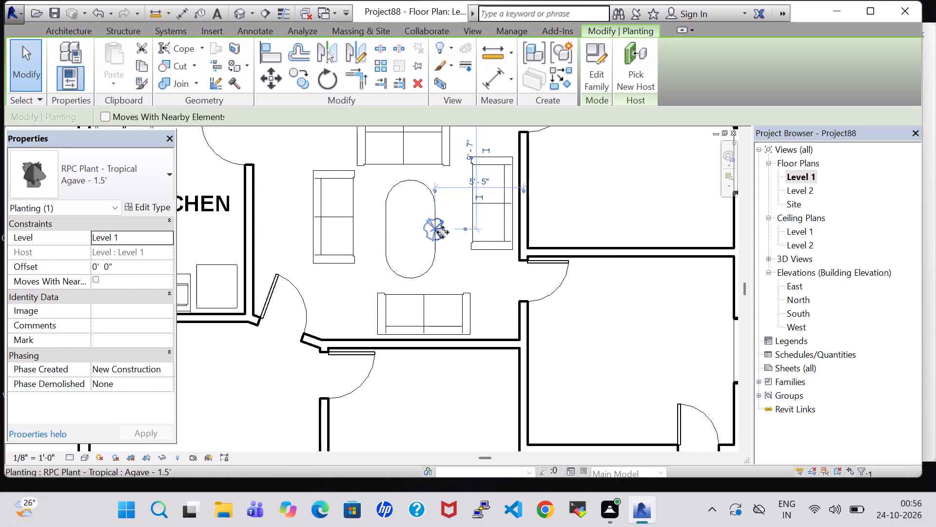
click(97, 268)
key(backslash)
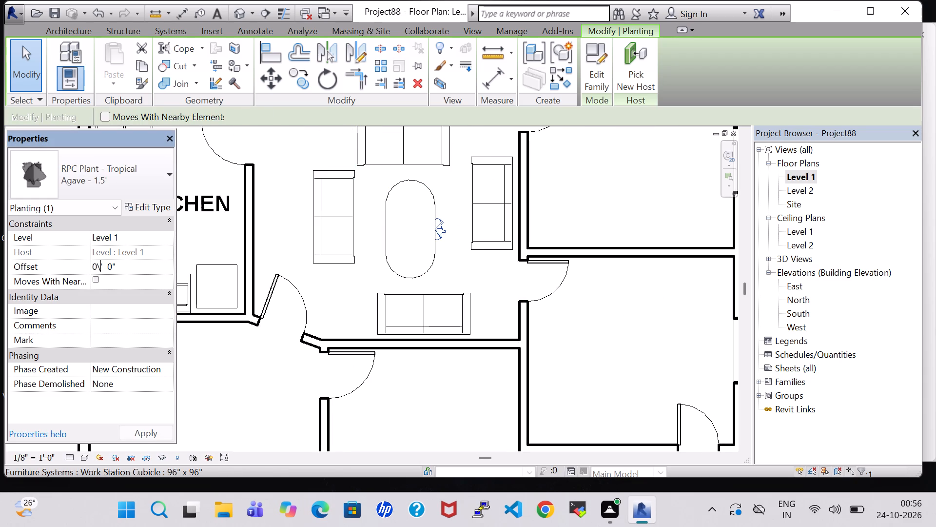
key(BackSpace)
key(BackSpace)
key(2)
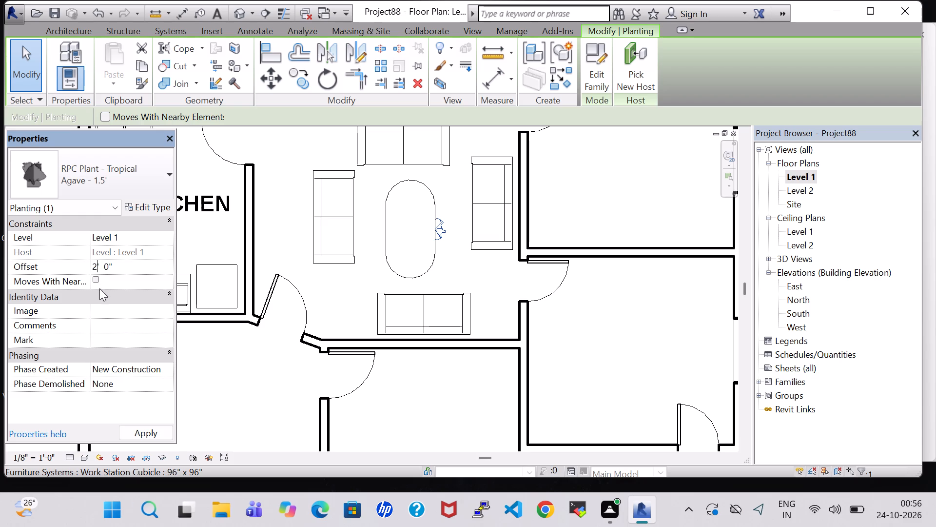
click(159, 434)
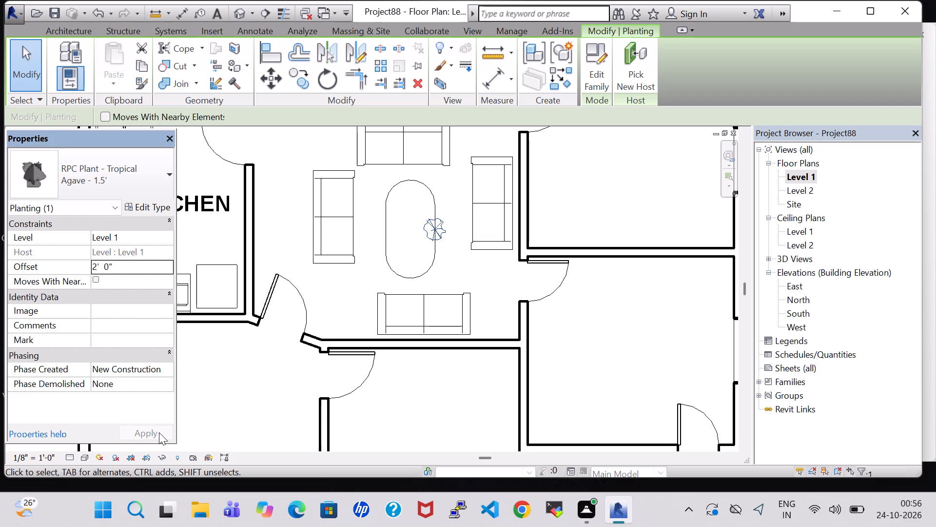
Nudge the Agave plant about 18 inches west onto the centre of the oval table.
key(Left)
key(Left)
key(Left)
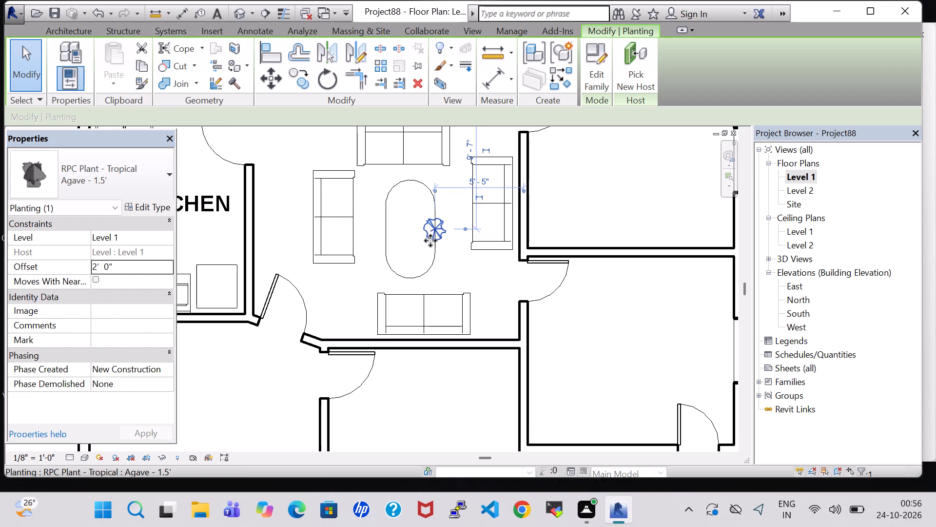
click(430, 234)
key(Left)
key(Left)
key(Left)
key(Left)
key(Left)
key(Left)
key(Left)
key(Left)
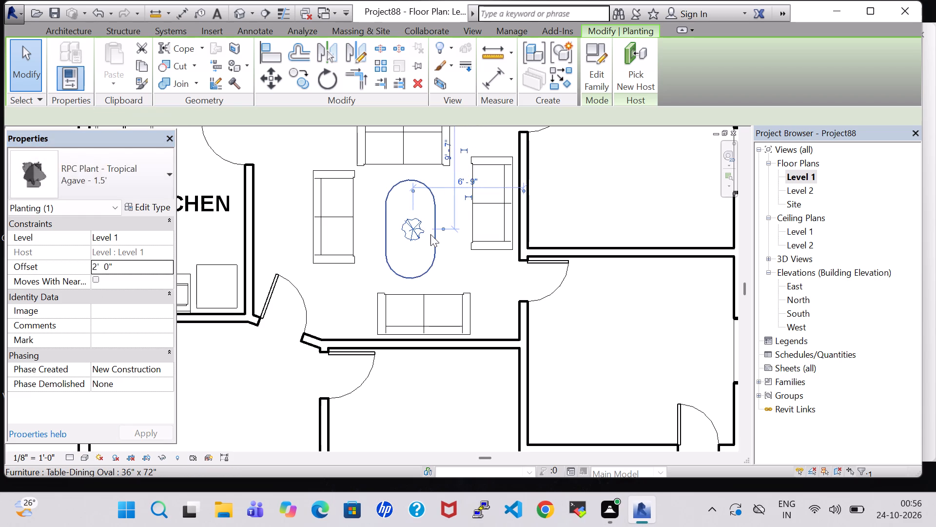
key(Left)
click(571, 328)
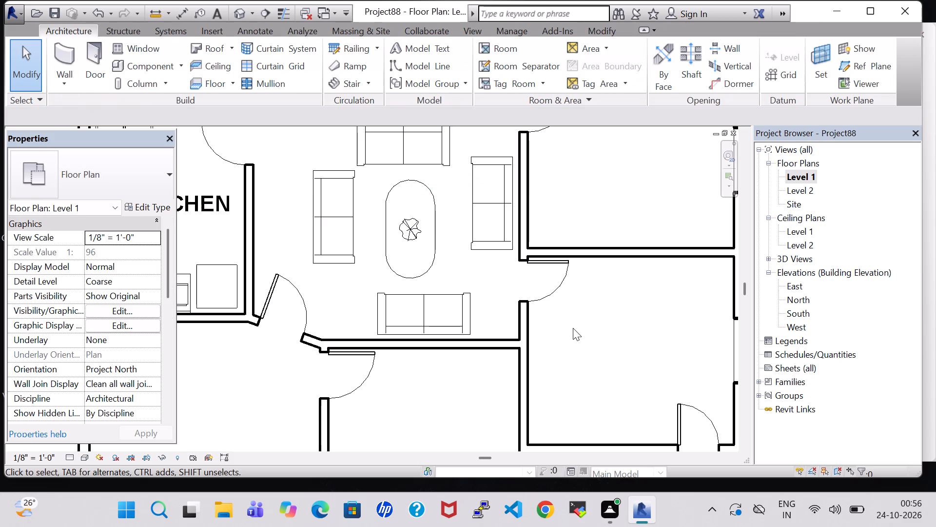
Create a similar Table-Coffee 24" x 24" x 24" from the west bedroom's table and place it just west of the hall's south sofa.
scroll(573, 328, down, 1)
middle_drag(234, 202, 270, 301)
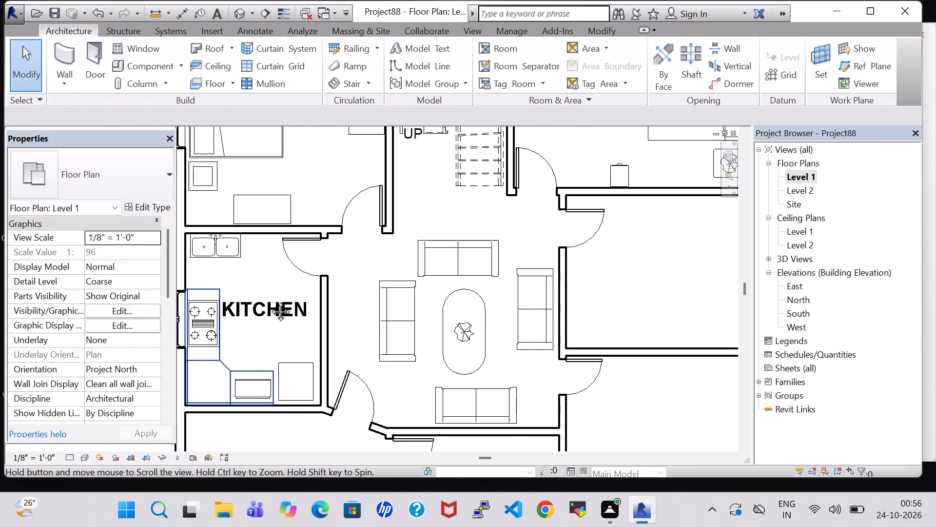
middle_drag(270, 301, 271, 308)
click(212, 191)
right_click(212, 191)
click(270, 257)
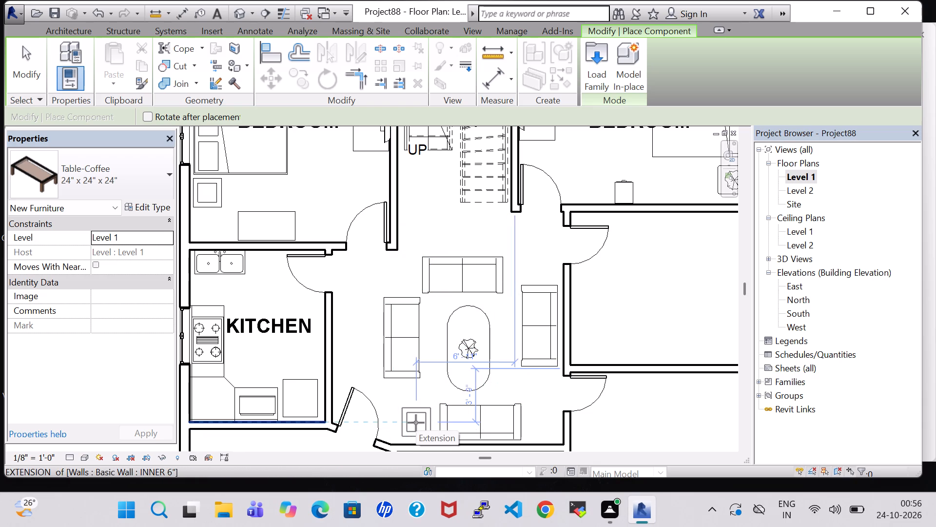
click(416, 423)
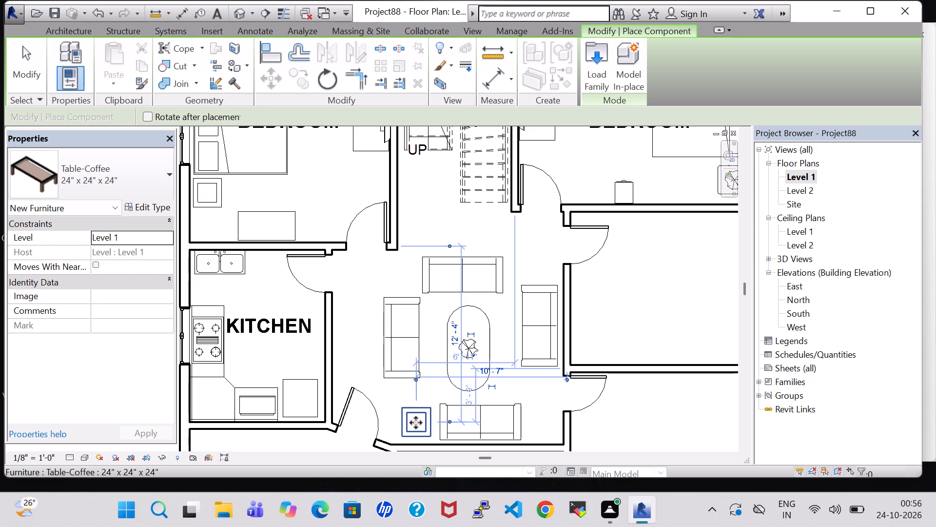
key(Escape)
key(Escape)
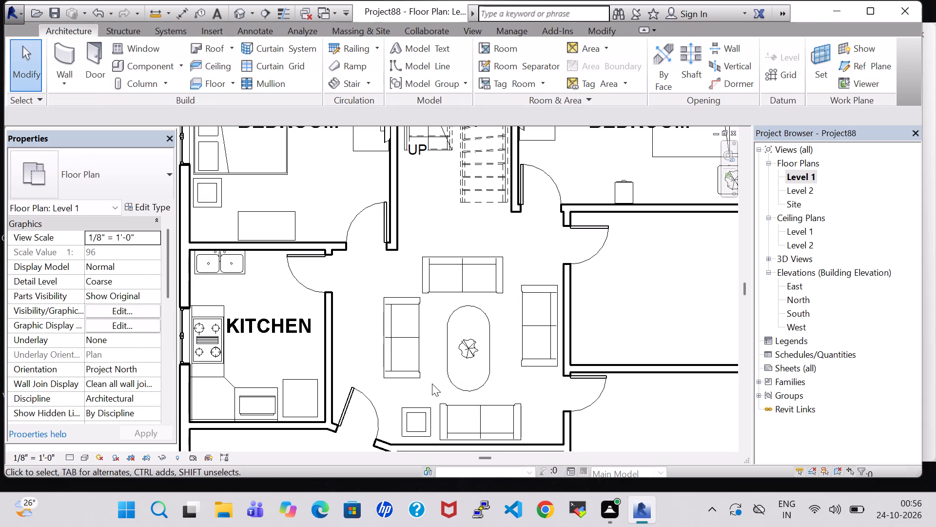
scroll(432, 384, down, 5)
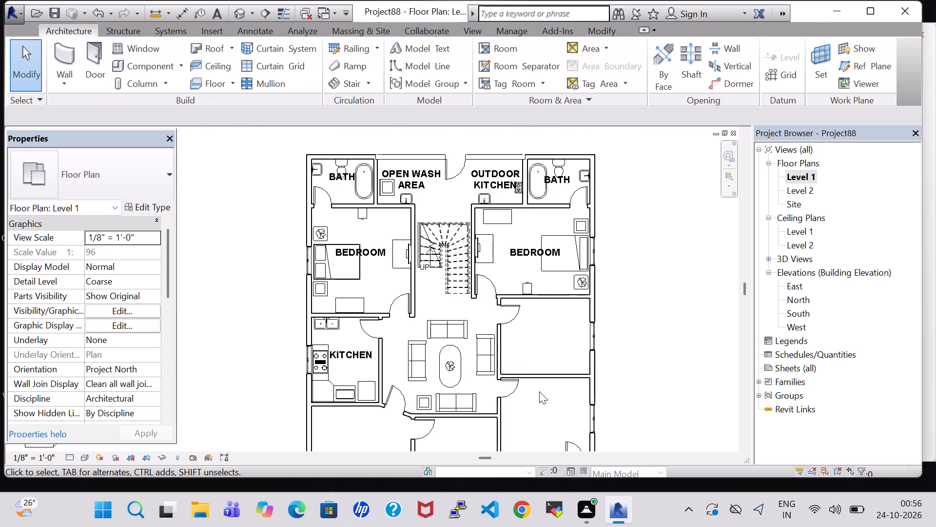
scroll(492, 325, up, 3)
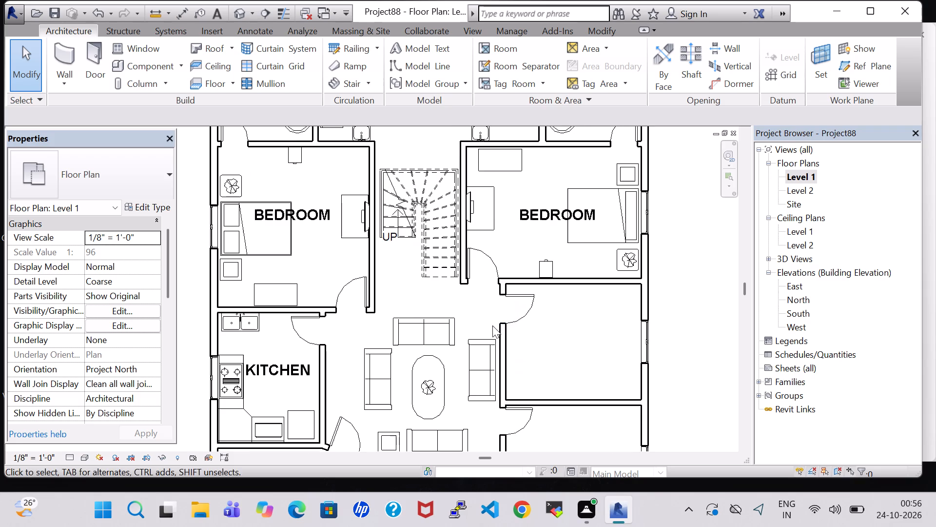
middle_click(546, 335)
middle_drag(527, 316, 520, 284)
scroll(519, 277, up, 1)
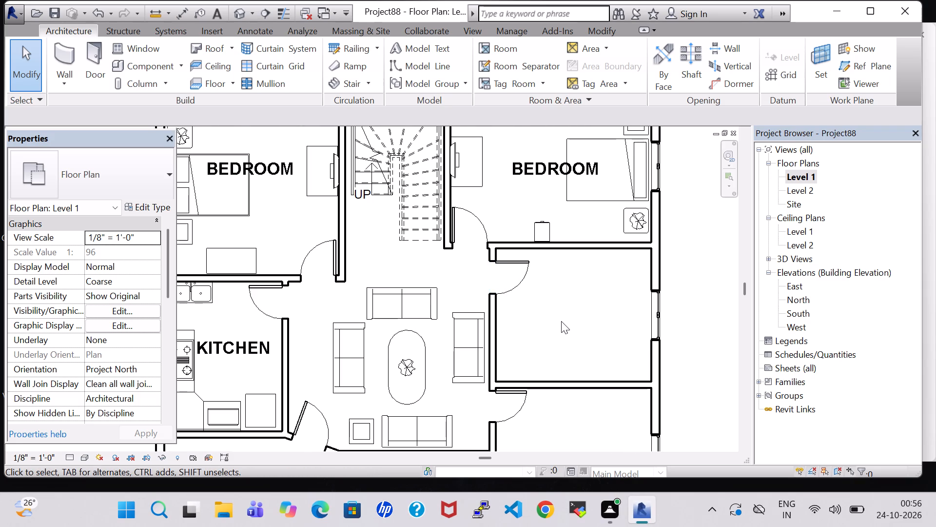
Nudge the hall's east sofa slightly south.
scroll(561, 321, down, 1)
middle_drag(561, 321, 547, 321)
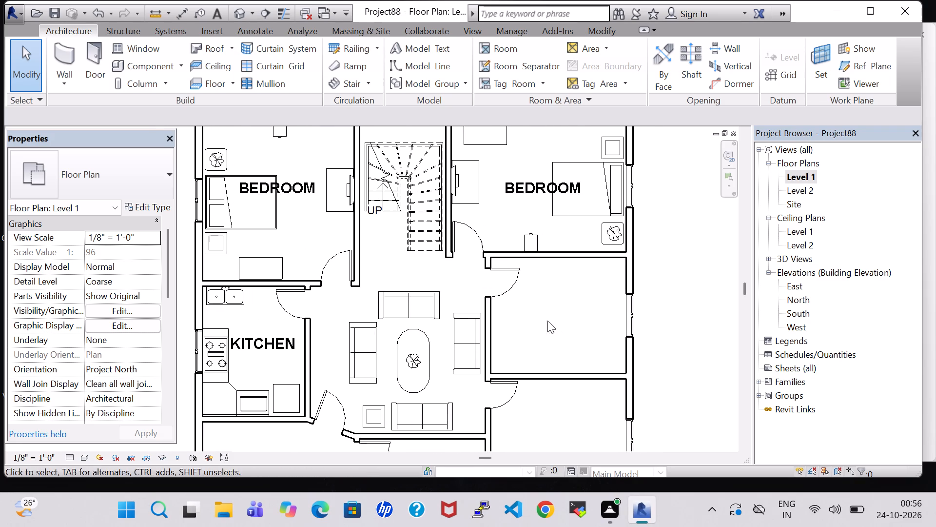
click(463, 334)
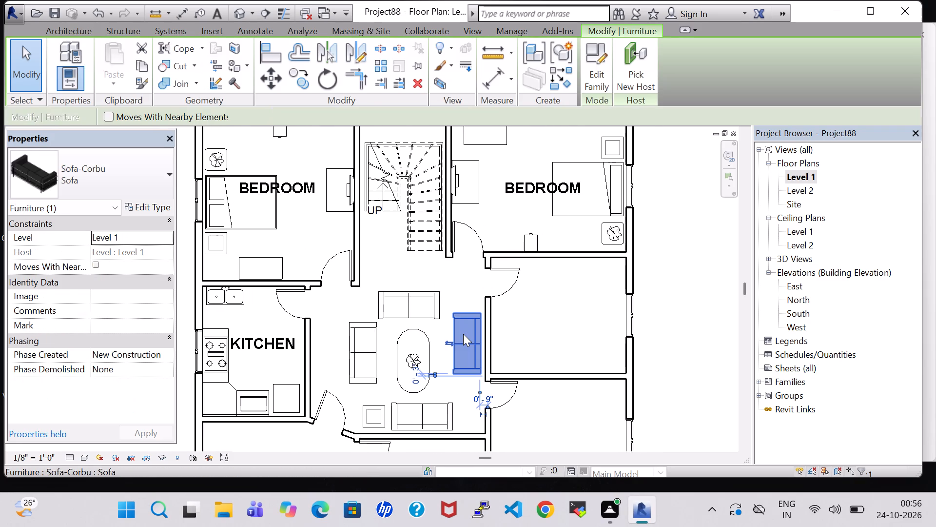
key(Down)
click(540, 330)
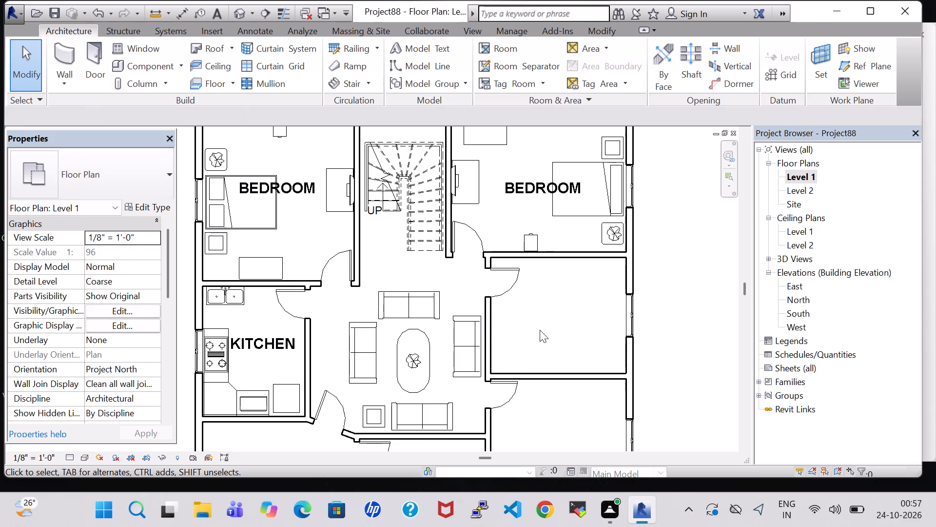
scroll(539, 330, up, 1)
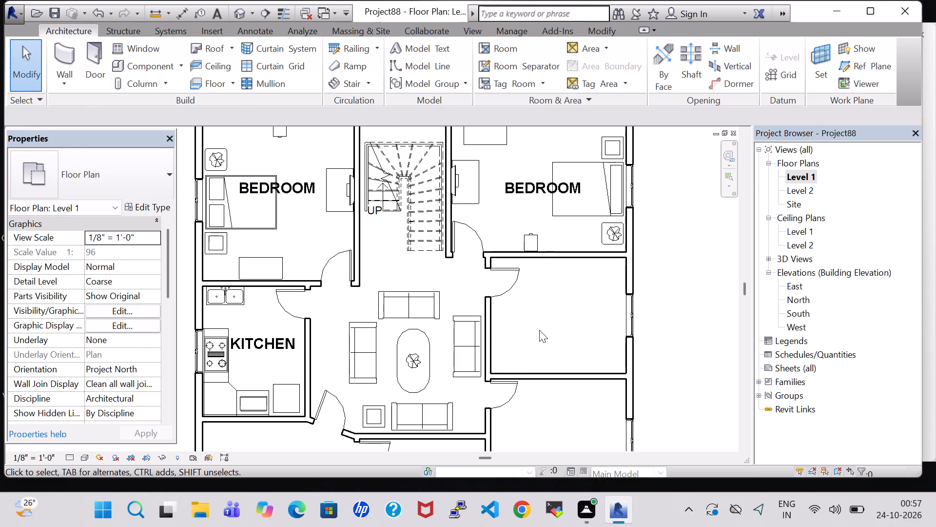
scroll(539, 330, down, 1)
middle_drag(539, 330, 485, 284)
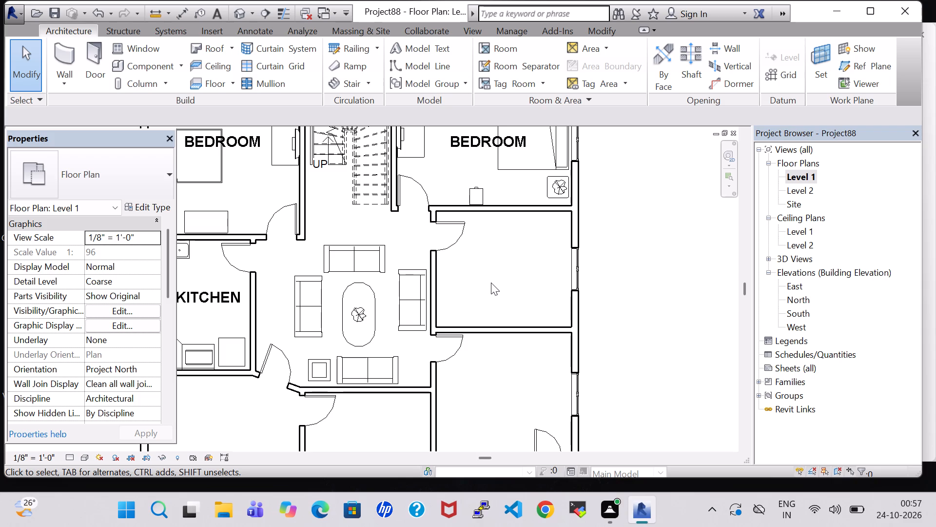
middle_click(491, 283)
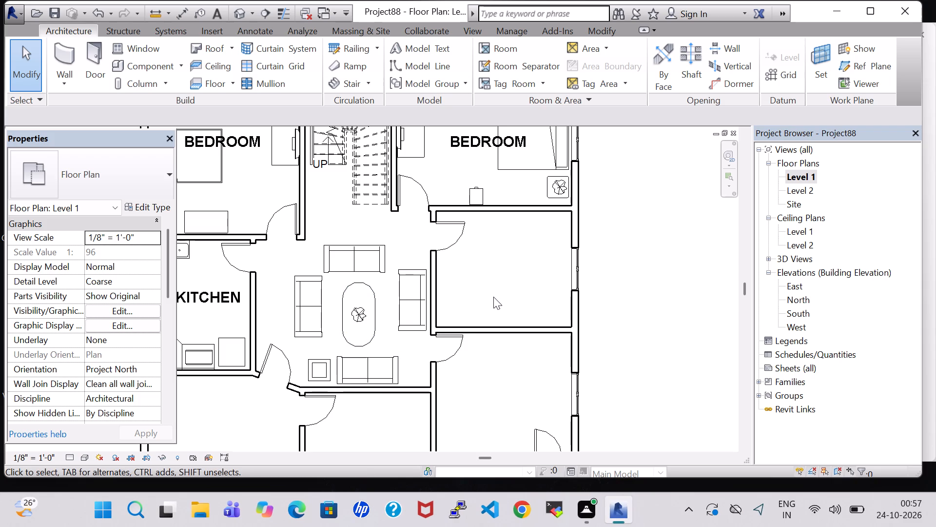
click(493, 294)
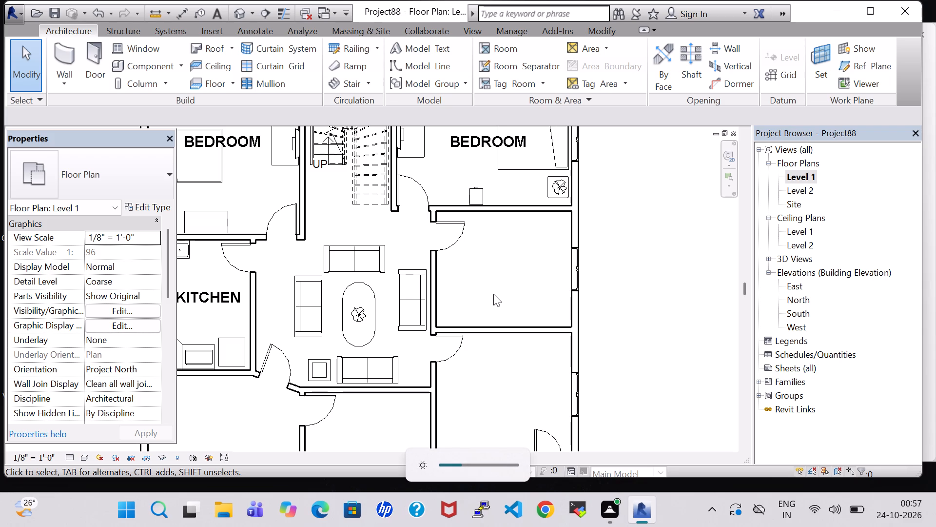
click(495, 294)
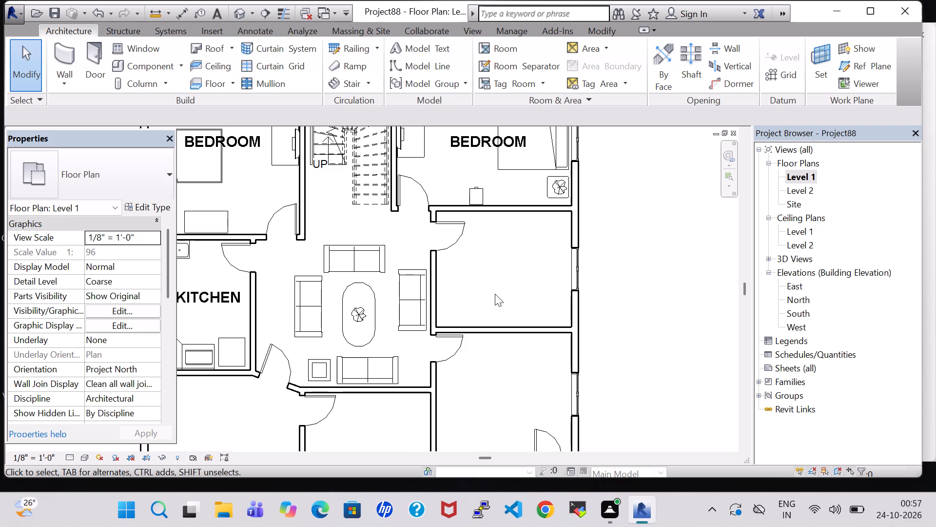
Create a similar Queen 60" x 79" bed from the east bedroom's bed and place it, headboard east, in the empty room directly south.
middle_drag(493, 269, 494, 302)
scroll(495, 302, down, 2)
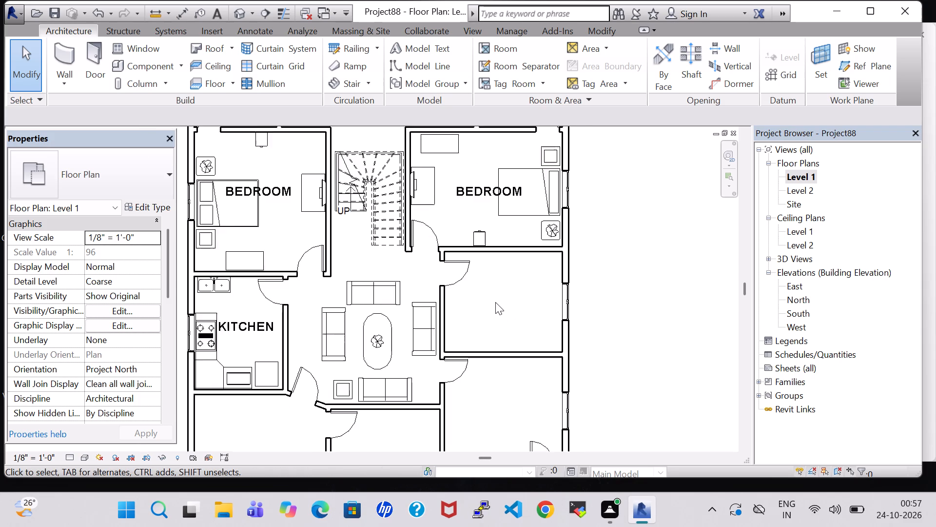
click(512, 227)
right_click(512, 227)
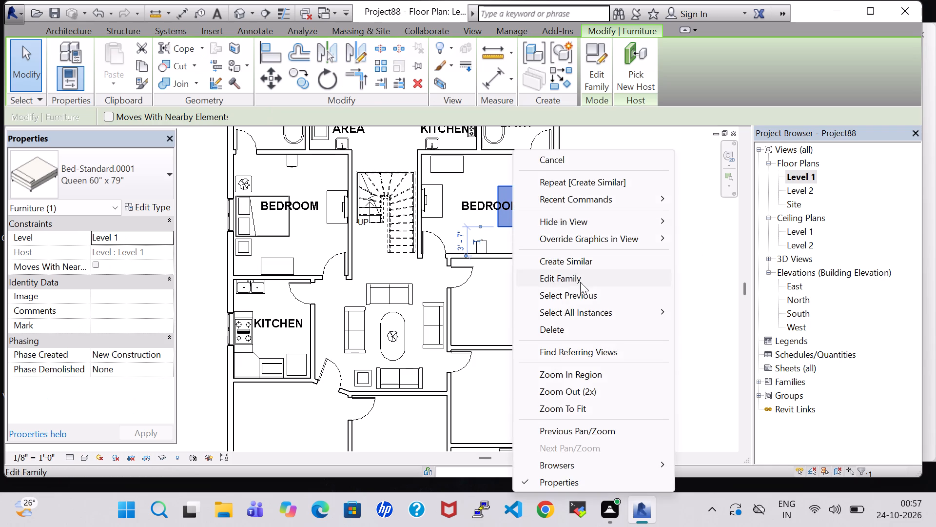
click(580, 264)
key(space)
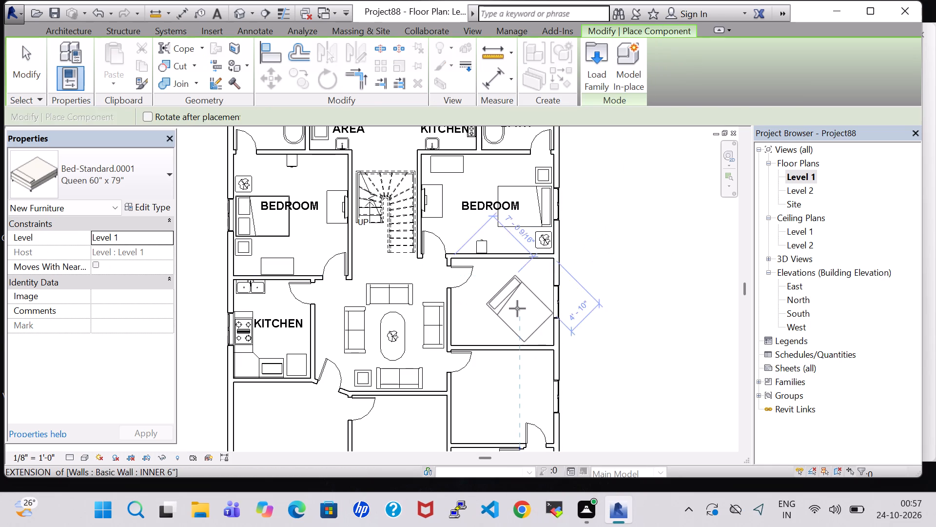
key(space)
key(space)
key(space)
key(space)
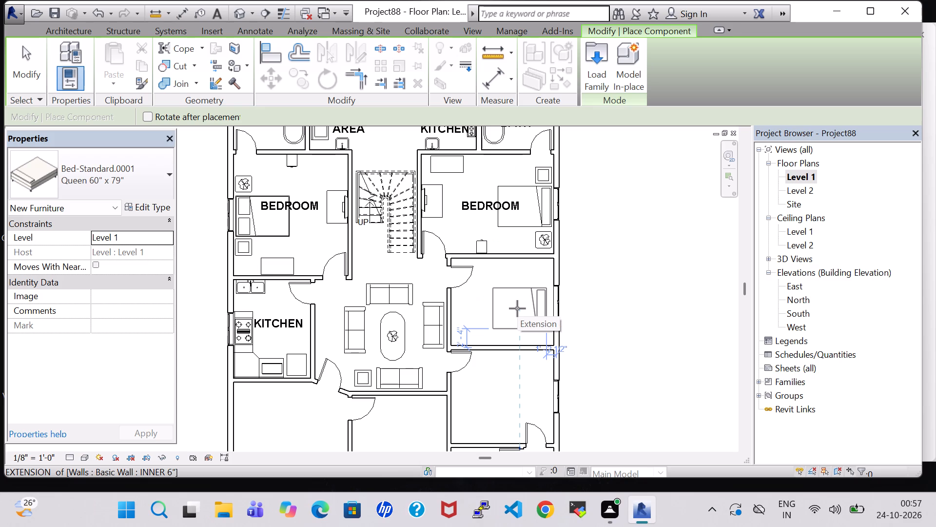
scroll(519, 308, up, 3)
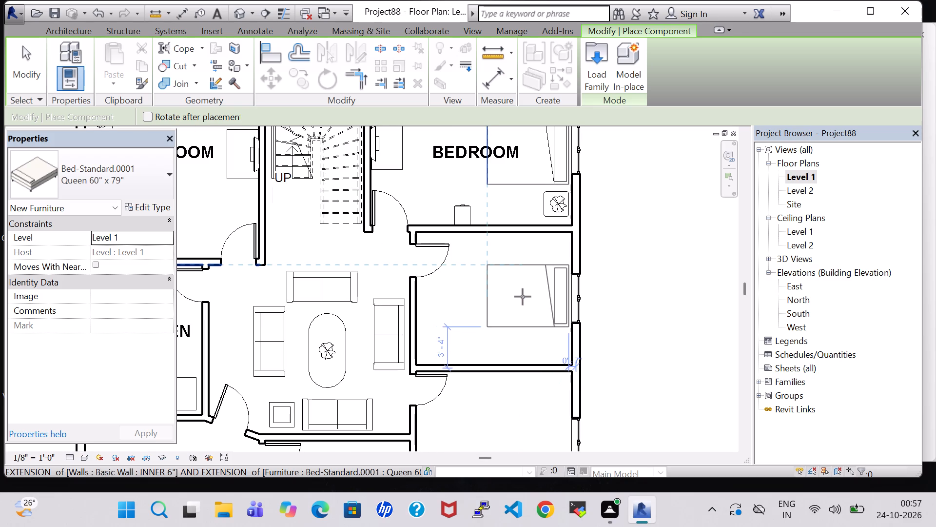
click(521, 298)
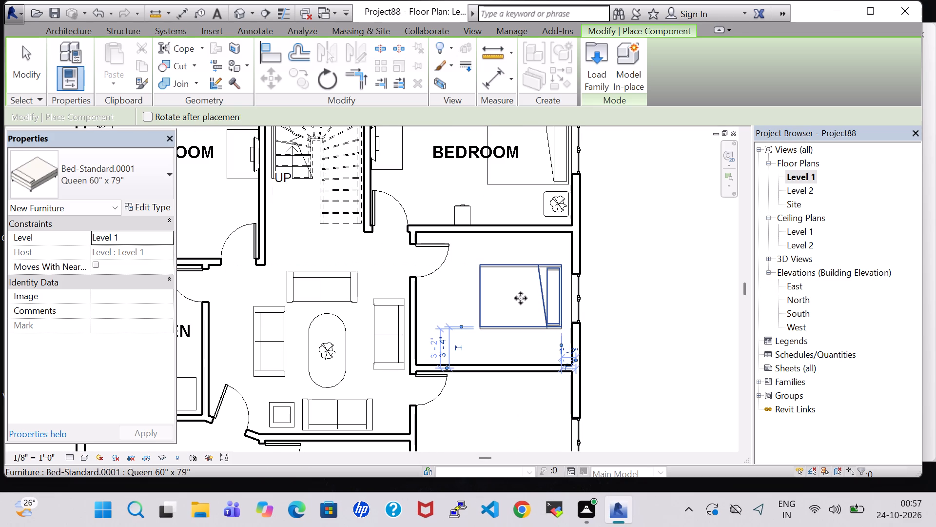
key(Escape)
key(Escape)
Nudge the new queen bed about 6 inches south and about 6 inches east, towards the window.
click(521, 298)
key(Down)
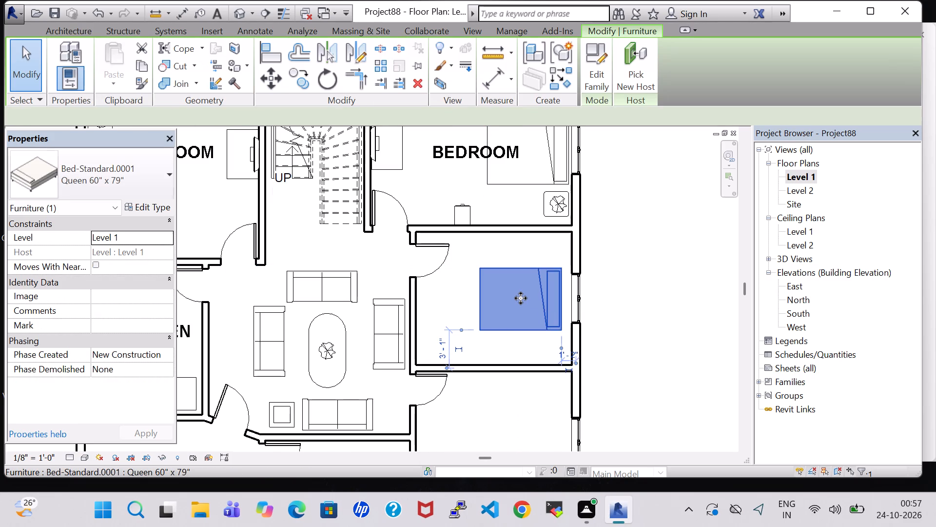
key(Down)
key(Right)
key(Right)
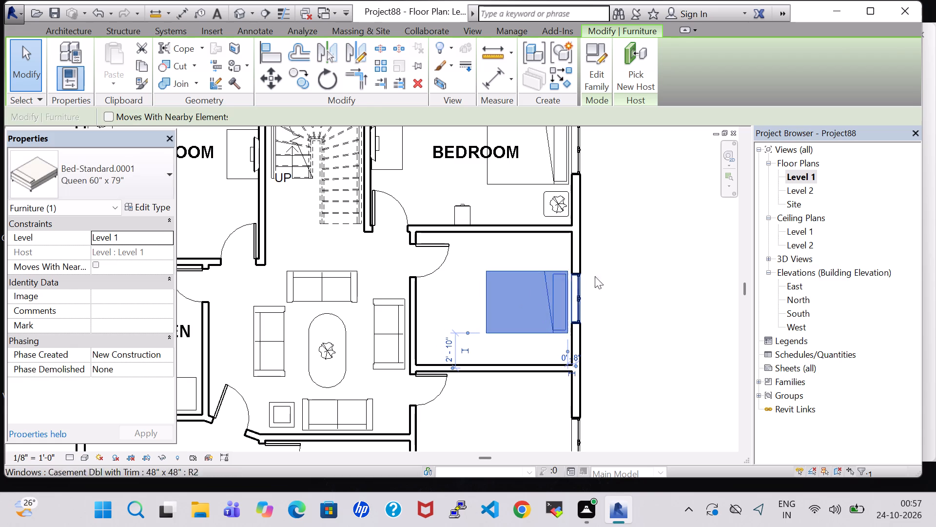
click(637, 269)
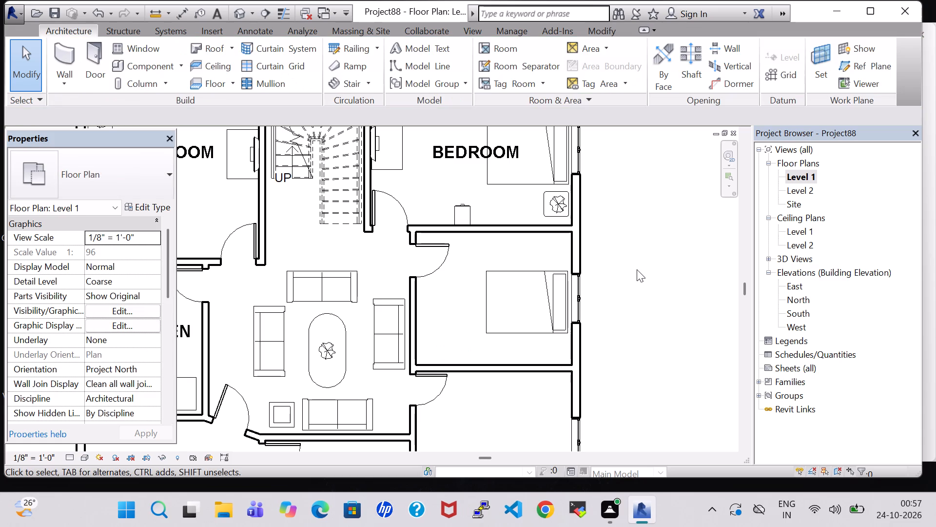
Create a similar Table-End 24" x 24" from the upper east bedroom's end table and place it just north of the new bed.
click(543, 205)
right_click(543, 205)
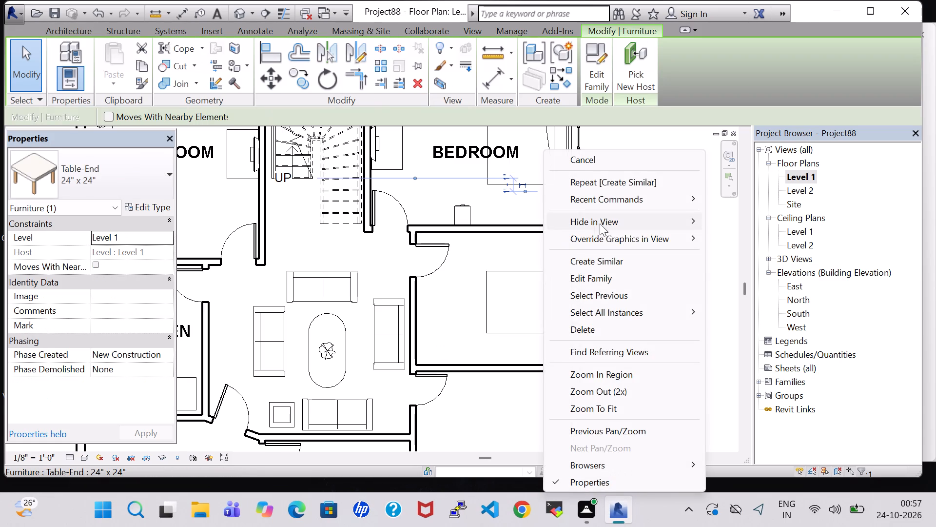
click(629, 256)
scroll(555, 257, up, 4)
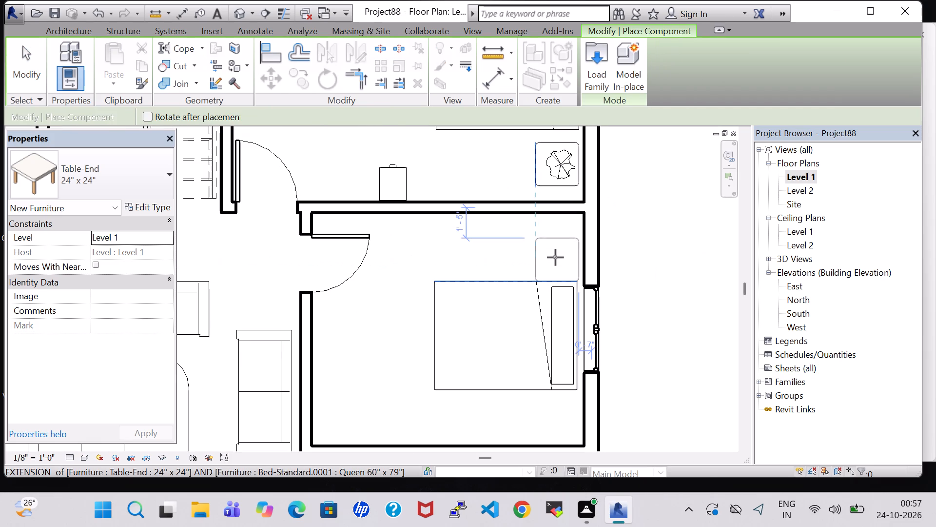
click(551, 253)
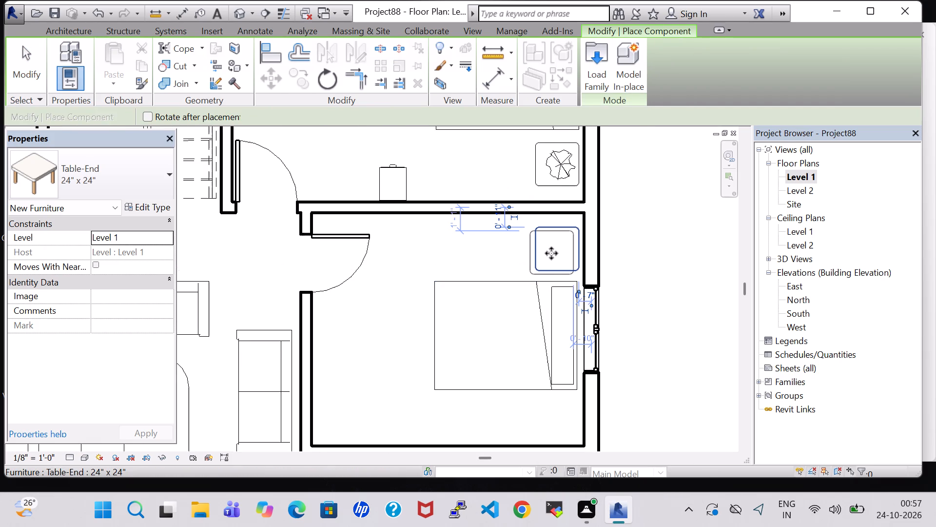
key(Escape)
key(Escape)
Create a similar Agave - 1.5' plant from the upper east bedroom's plant and place it at the new end table's west edge midpoint.
click(556, 169)
scroll(556, 169, up, 1)
right_click(556, 169)
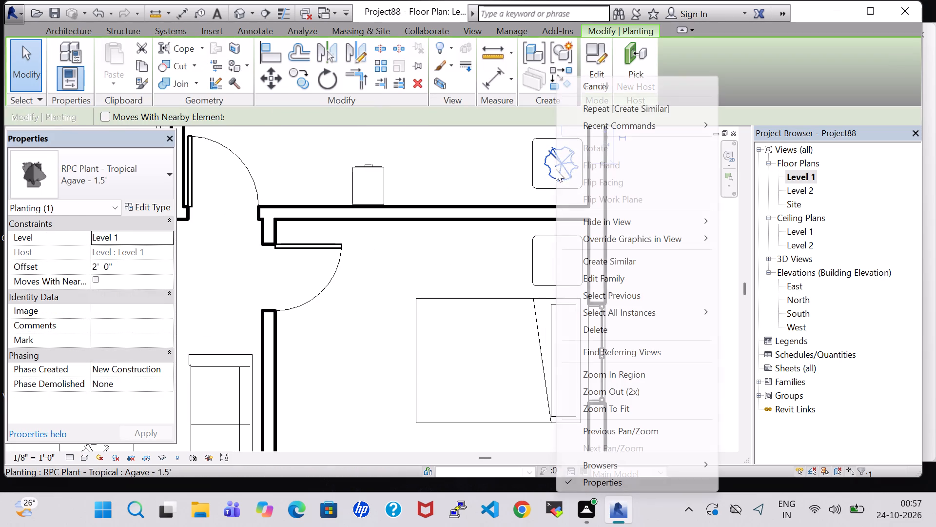
click(634, 255)
click(532, 261)
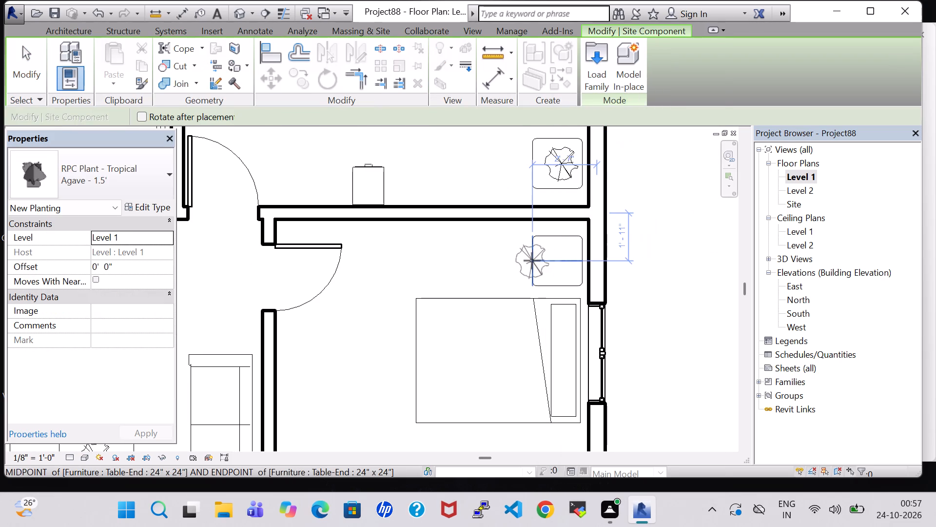
key(Escape)
key(Escape)
Create a similar Table-Coffee 24" x 24" x 24" from the hall's table and position it just south of the new queen bed.
scroll(530, 256, down, 4)
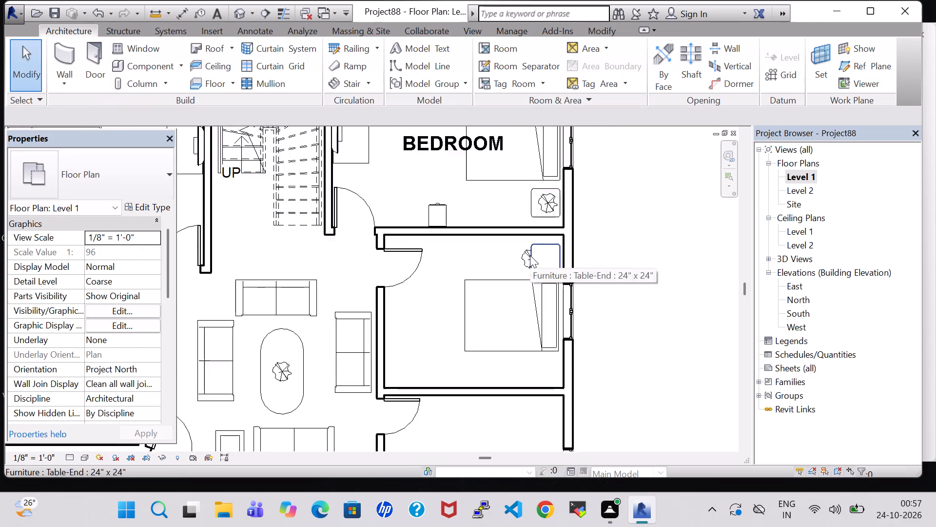
scroll(530, 255, down, 2)
click(298, 394)
right_click(299, 393)
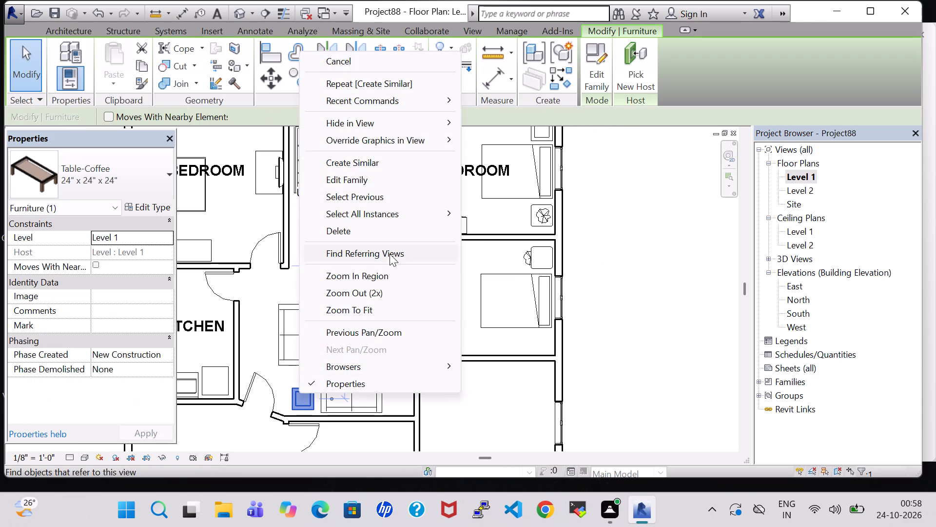
click(377, 158)
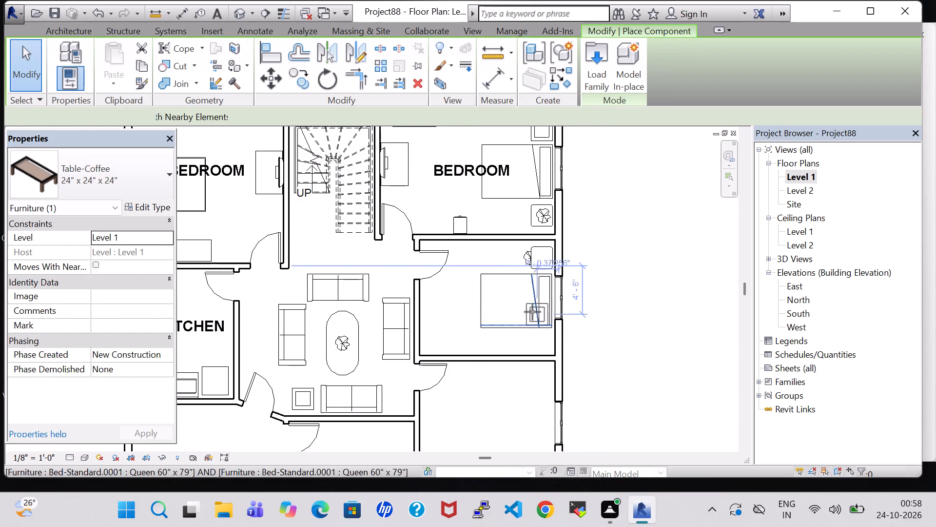
scroll(539, 341, up, 7)
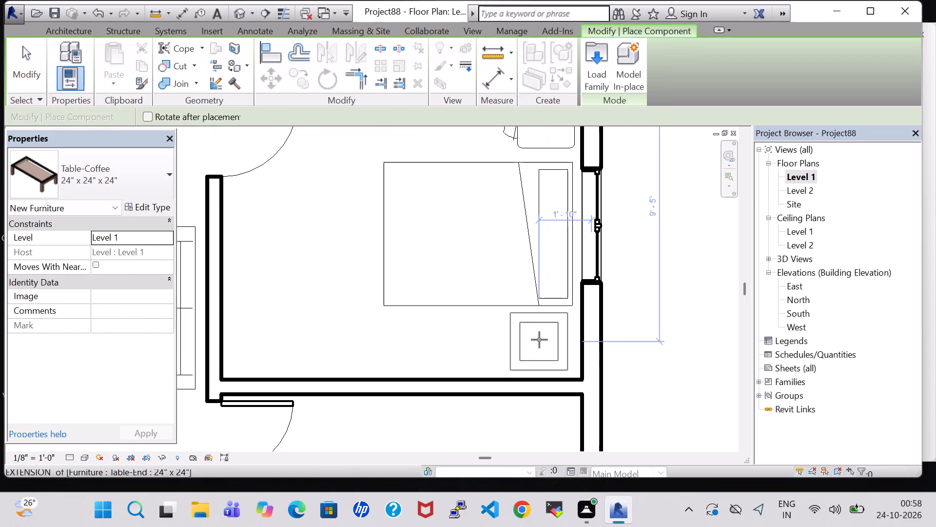
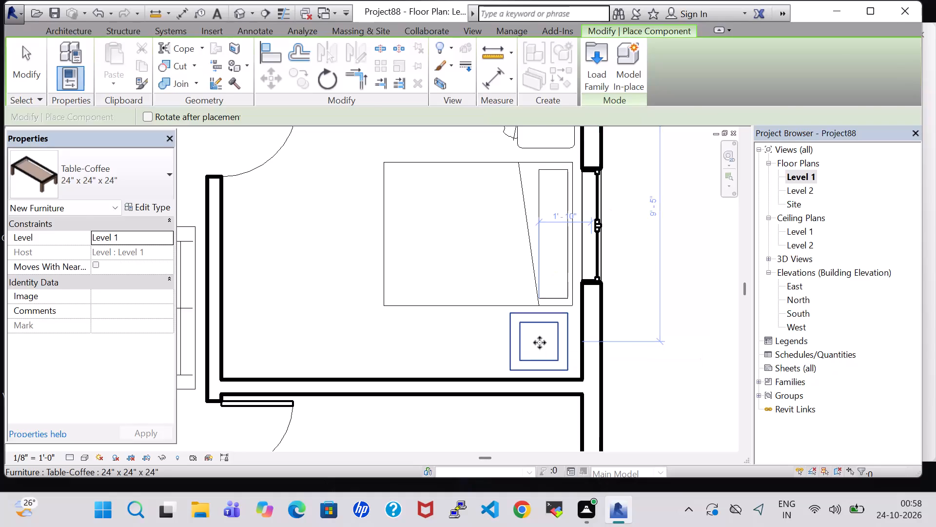
End component placement and nudge the coffee table below the bed about 4" toward the window wall.
key(Escape)
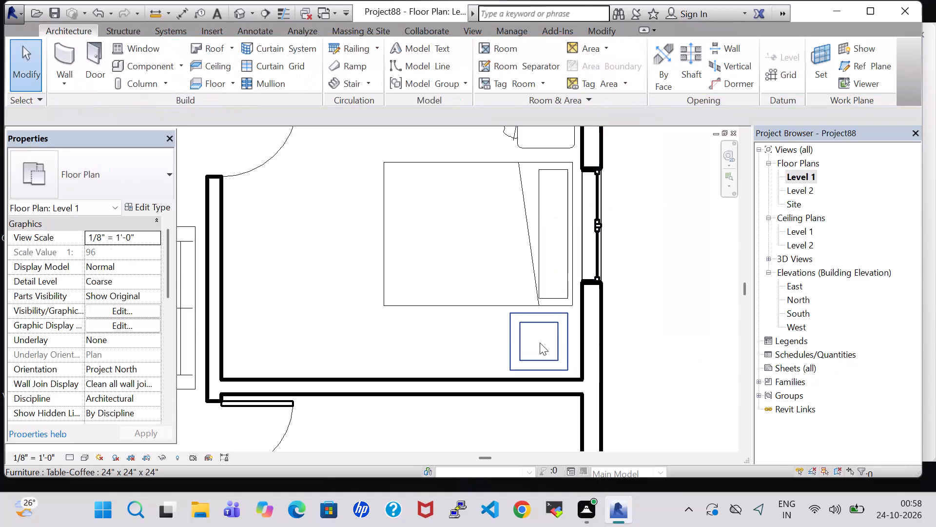
click(540, 343)
key(Right)
key(Right)
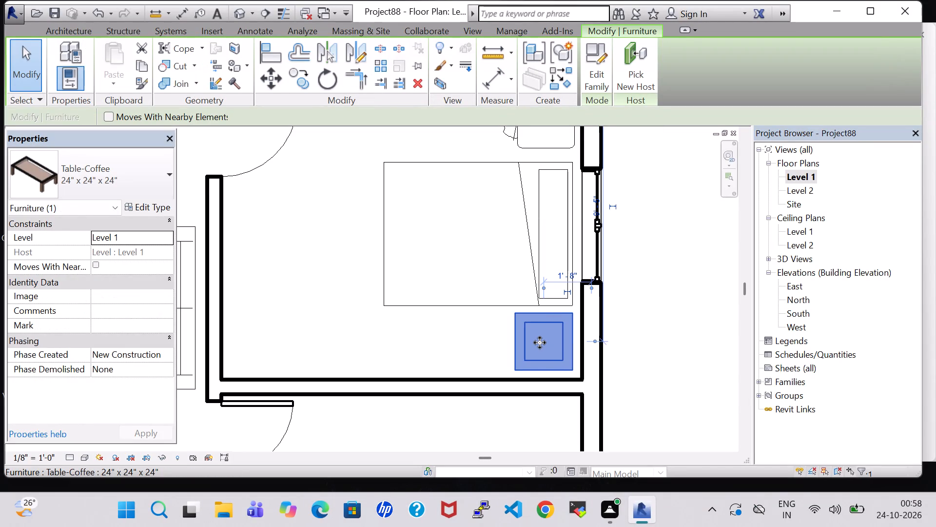
key(Right)
key(Right)
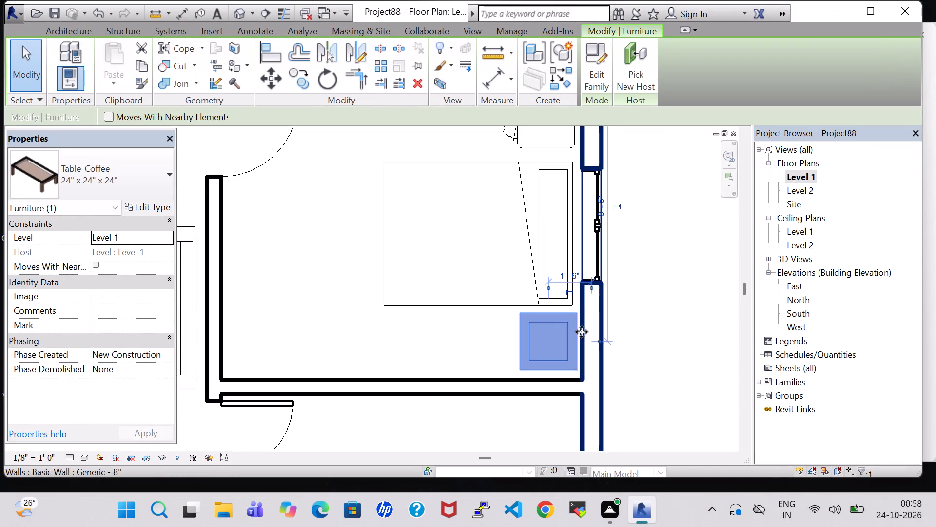
Nudge the queen bed slightly toward the window wall.
click(476, 162)
key(Right)
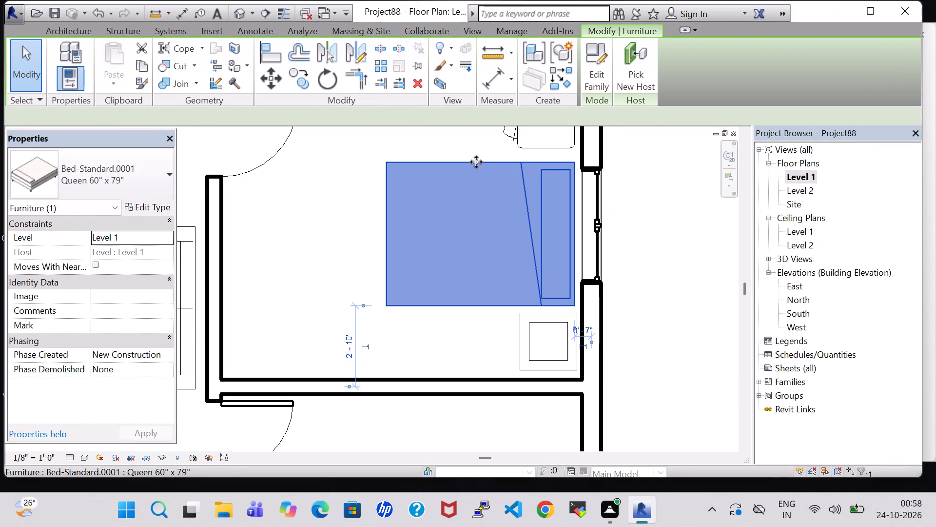
key(Right)
click(659, 177)
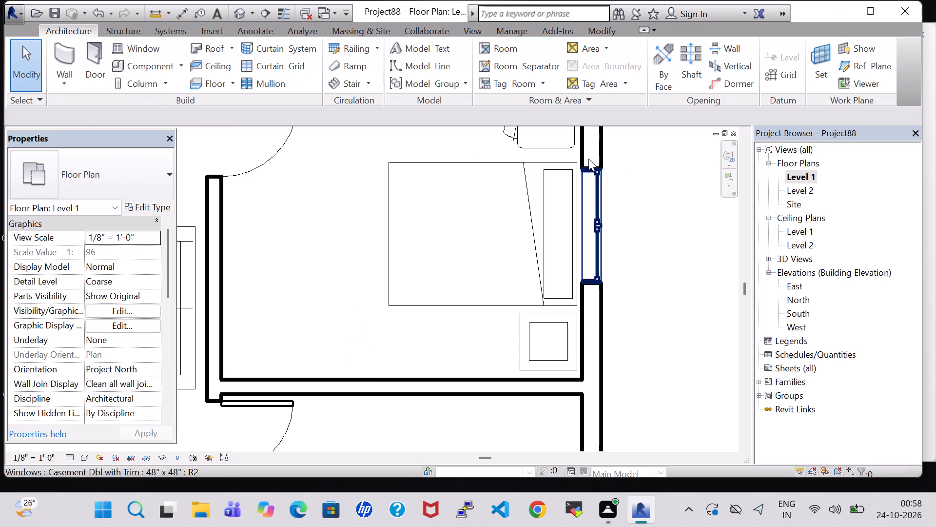
Nudge the end table above the bed slightly toward the window wall.
click(562, 146)
key(Right)
scroll(691, 187, down, 2)
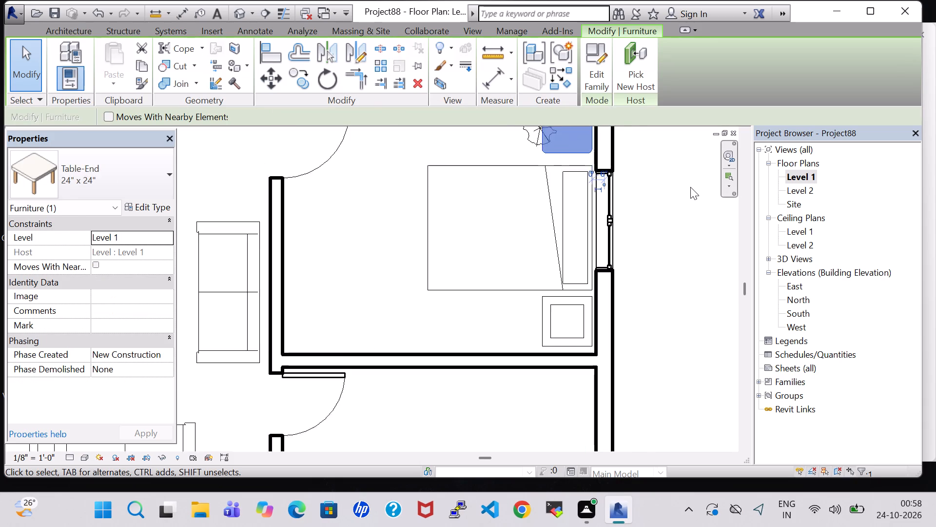
scroll(690, 187, down, 2)
click(527, 139)
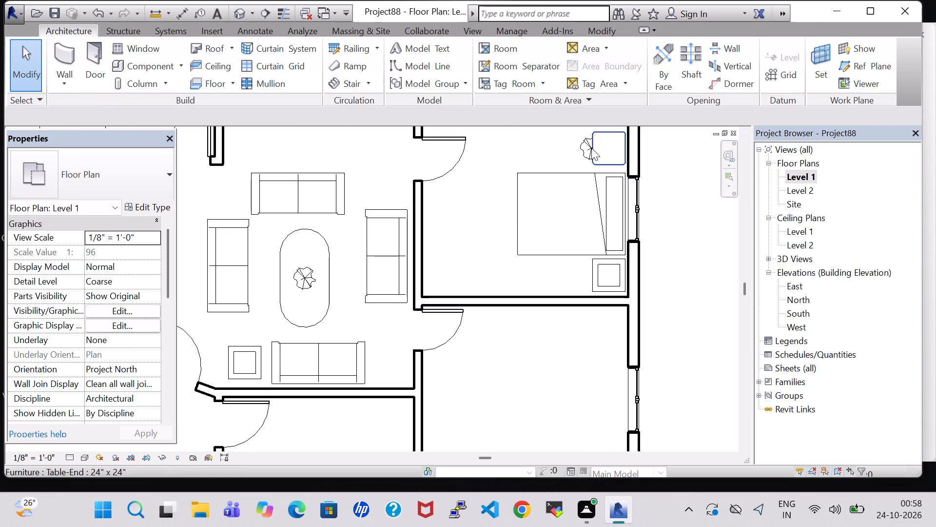
Move the agave plant fully onto the end table above the bed.
click(576, 150)
key(Right)
key(Right)
key(Right)
key(Right)
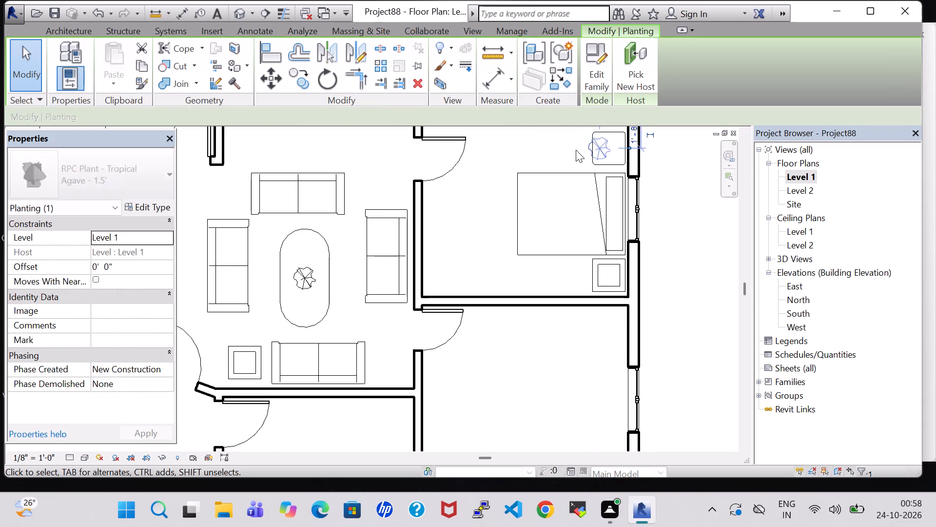
key(Right)
key(Right)
key(Right)
click(696, 236)
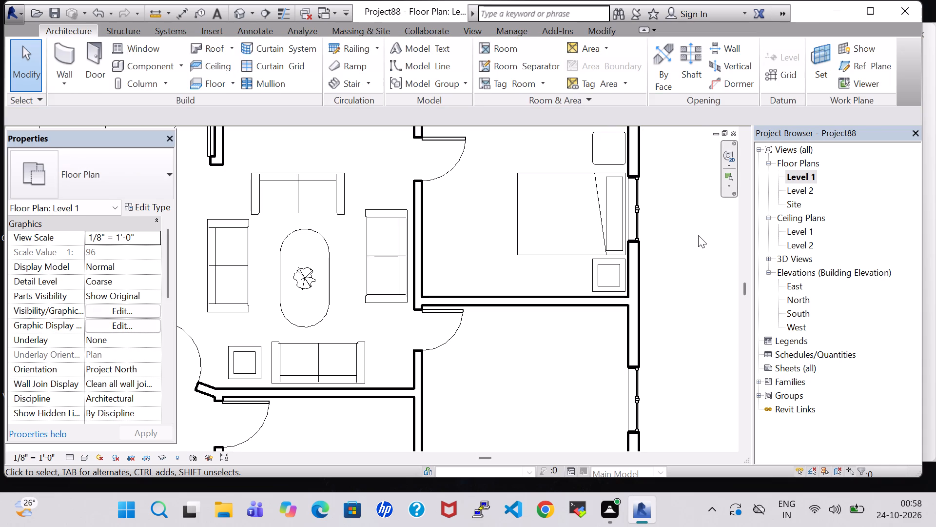
Move the end table above the bed away from the window wall to uncover the agave plant beneath it.
middle_drag(701, 240, 706, 254)
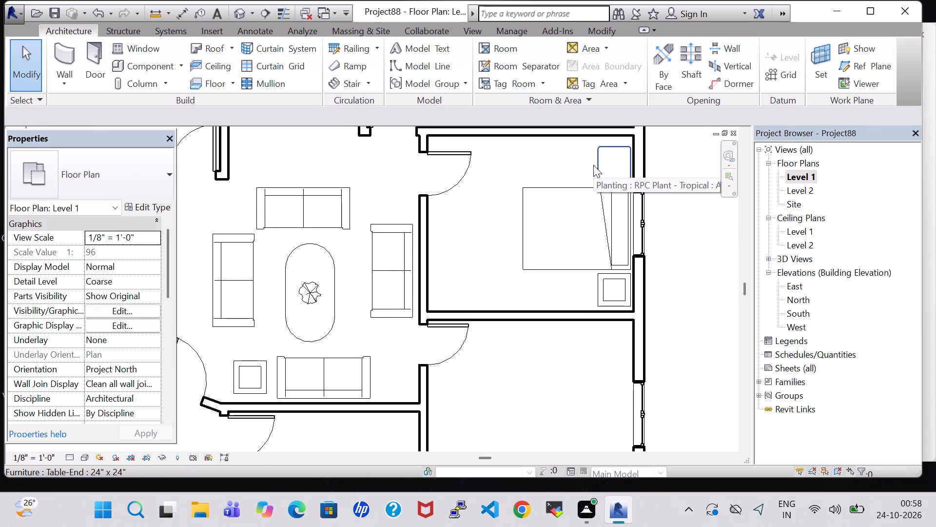
scroll(591, 165, up, 6)
click(606, 163)
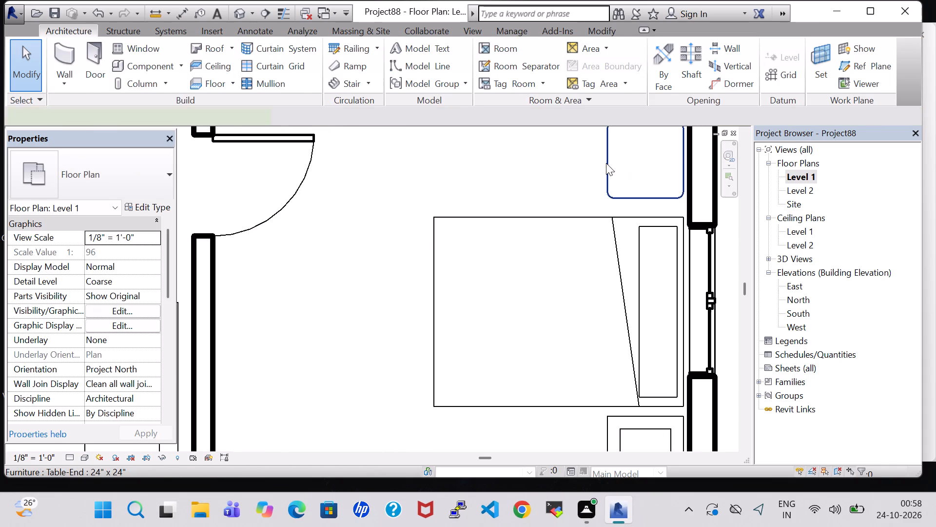
key(Left)
key(Left)
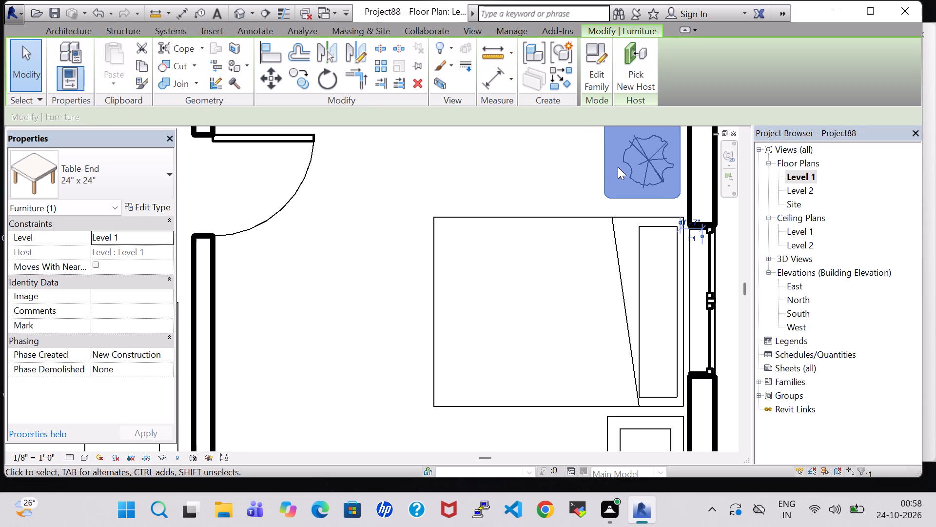
key(Left)
key(Left)
key(Left)
key(Left)
key(Left)
key(Left)
key(Left)
key(Left)
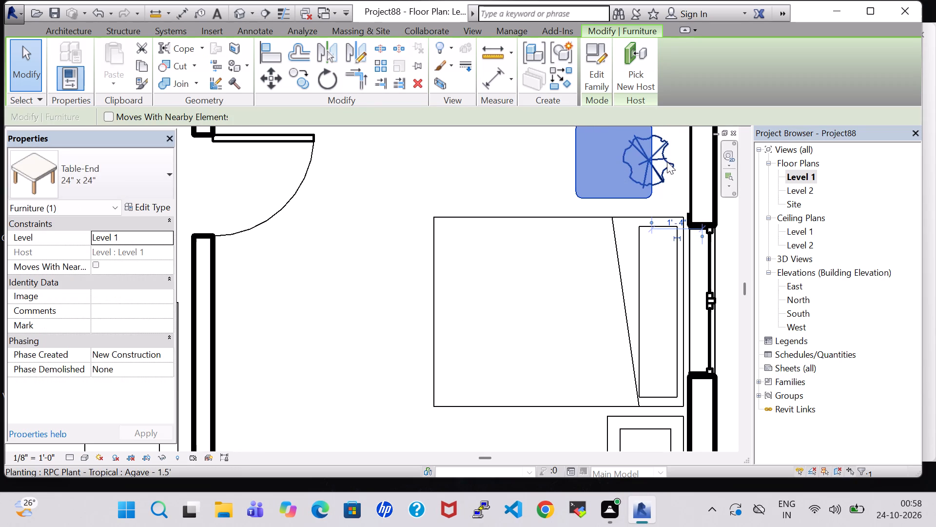
Move the agave plant away from the window wall to the door side of the end table.
click(667, 162)
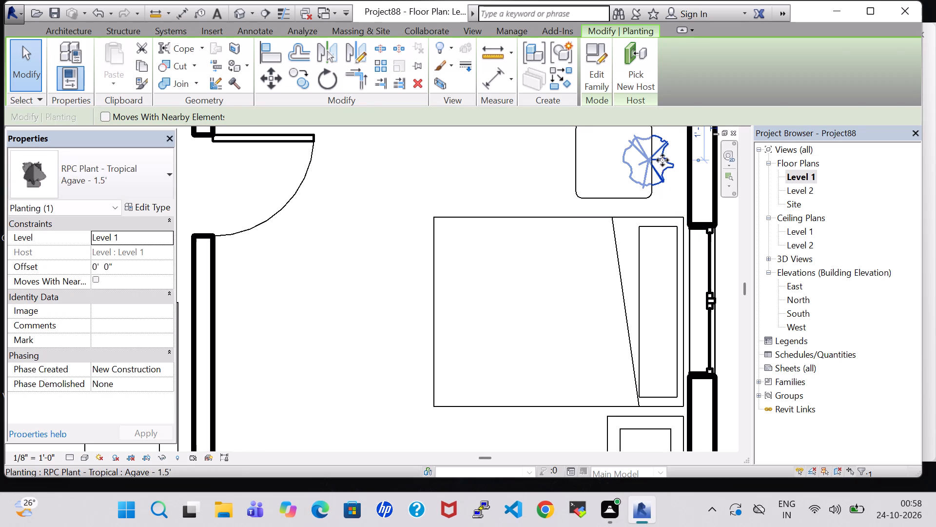
click(560, 160)
click(661, 161)
key(Left)
key(Left)
key(Left)
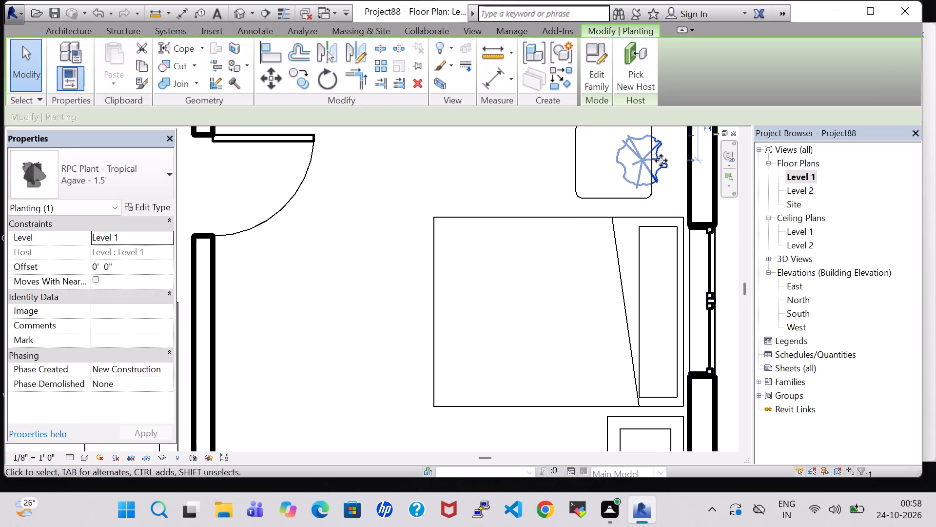
key(Left)
key(Left)
key(Left)
key(Left)
key(Left)
key(Left)
key(Left)
key(Left)
key(Left)
key(Left)
key(Left)
key(Left)
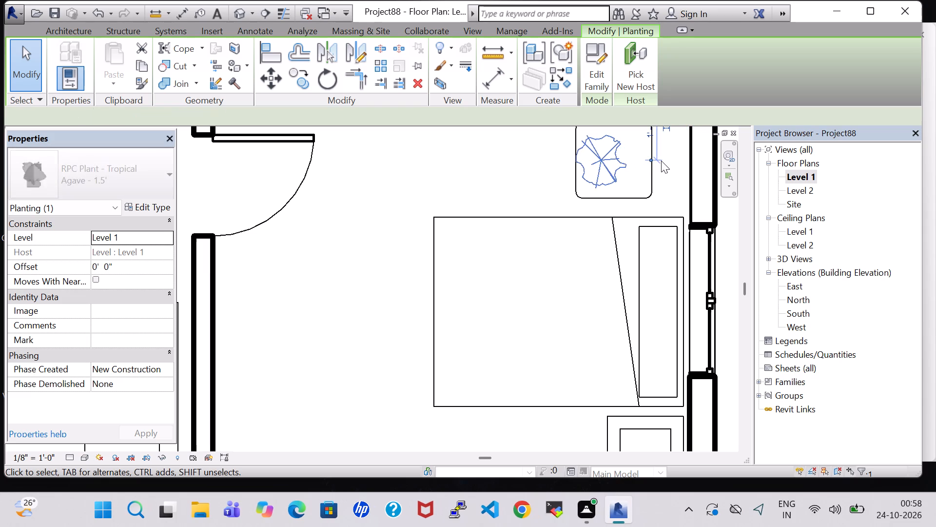
key(Left)
key(Left)
key(Left)
key(Left)
key(Left)
key(Left)
key(Left)
Move the end table back toward the window wall, clear of the agave plant.
click(653, 169)
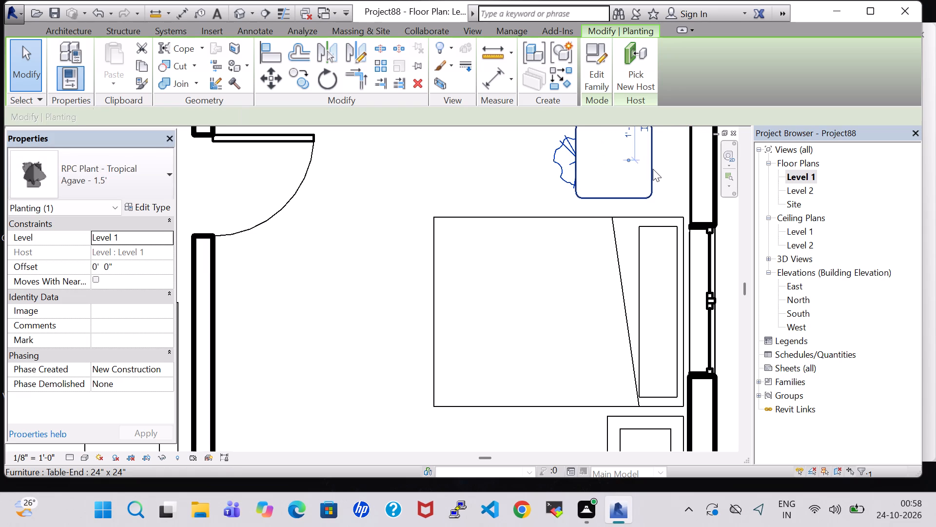
key(Right)
key(Right)
key(Right)
key(Right)
key(Right)
key(Right)
key(Right)
key(Right)
key(Right)
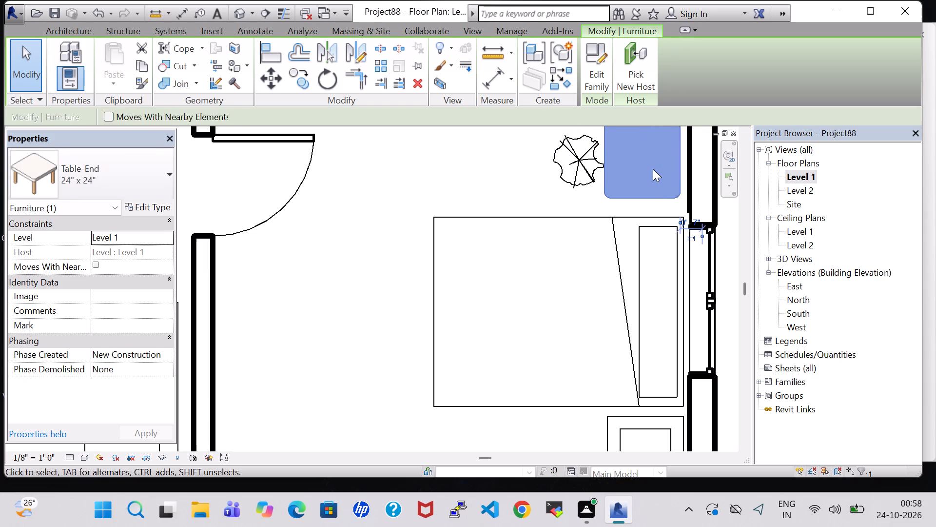
key(Right)
key(Left)
Set the agave plant's offset from Level 1 to 2' 0".
click(584, 159)
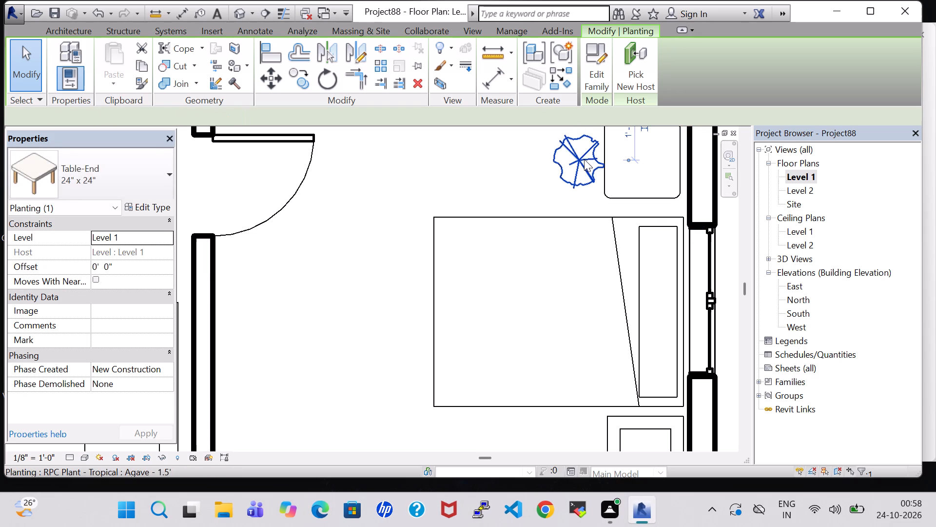
click(97, 267)
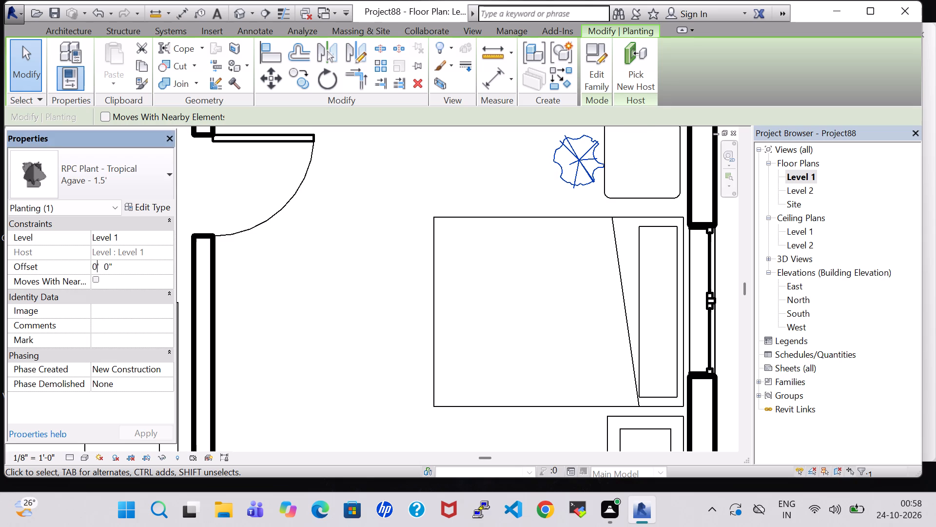
key(BackSpace)
key(2)
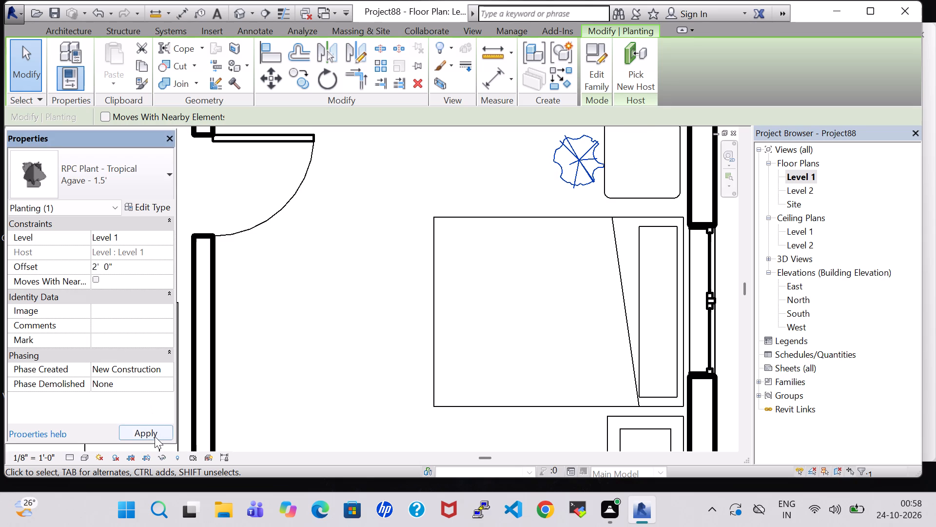
click(155, 436)
Move the raised agave plant toward the window wall until it sits centred on the end table.
key(Right)
key(Right)
key(Right)
key(Right)
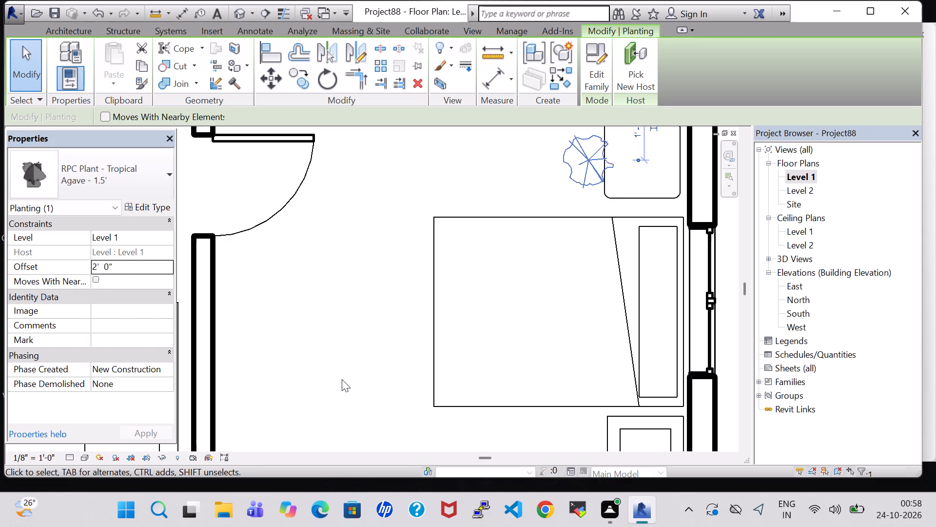
key(Right)
key(Right)
key(Right)
key(Right)
key(Right)
key(Right)
key(Right)
key(Right)
key(Right)
key(Right)
key(Right)
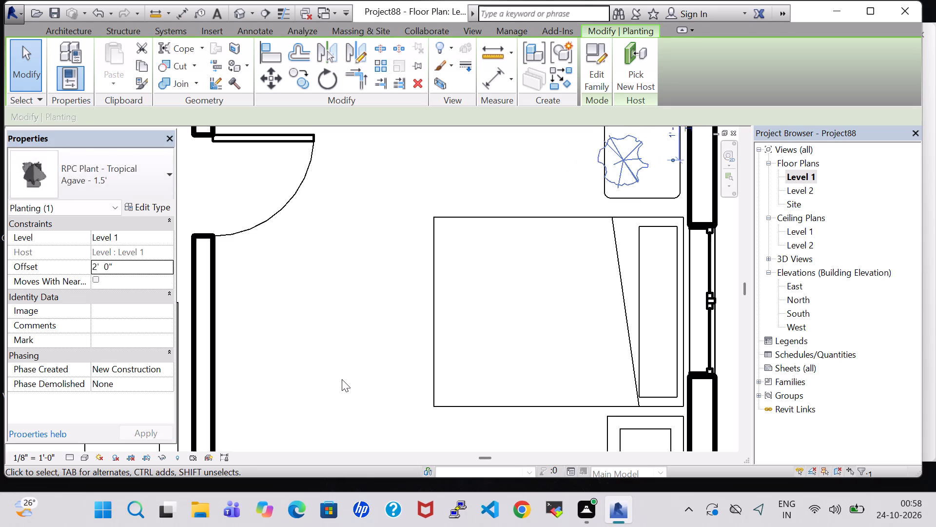
key(Right)
key(Right)
key(Right)
key(Right)
key(Right)
key(Right)
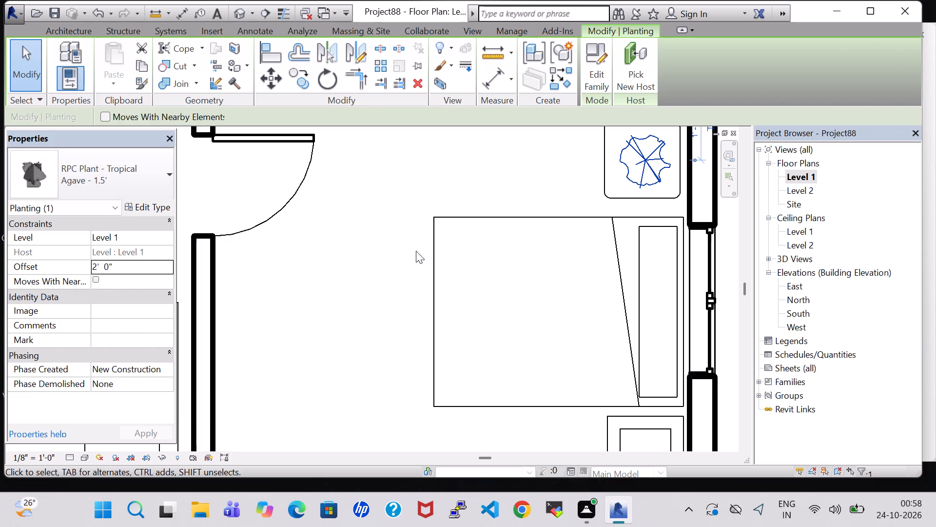
click(455, 162)
Place a 48" x 72" x 24" dresser like the upper bedroom's against the bottom wall of the unlabelled bedroom with the bed.
scroll(455, 165, down, 3)
middle_drag(455, 165, 462, 250)
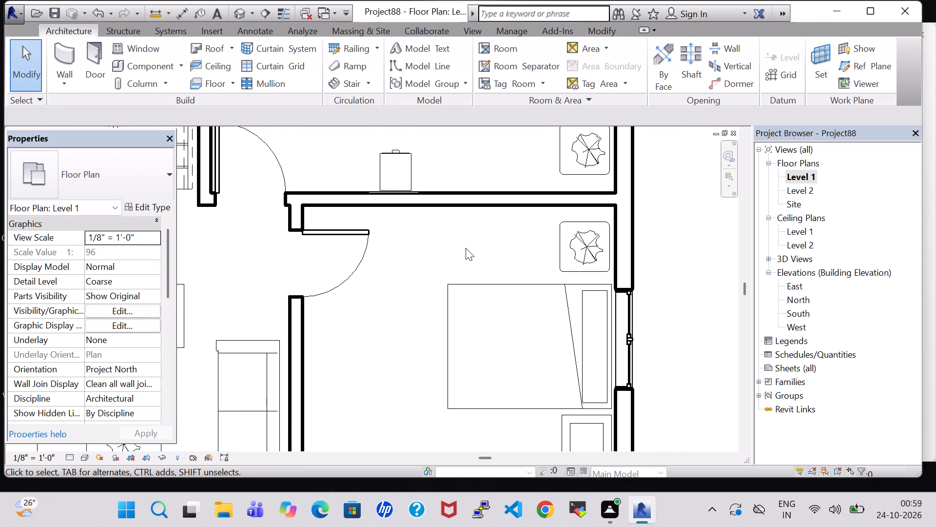
click(676, 256)
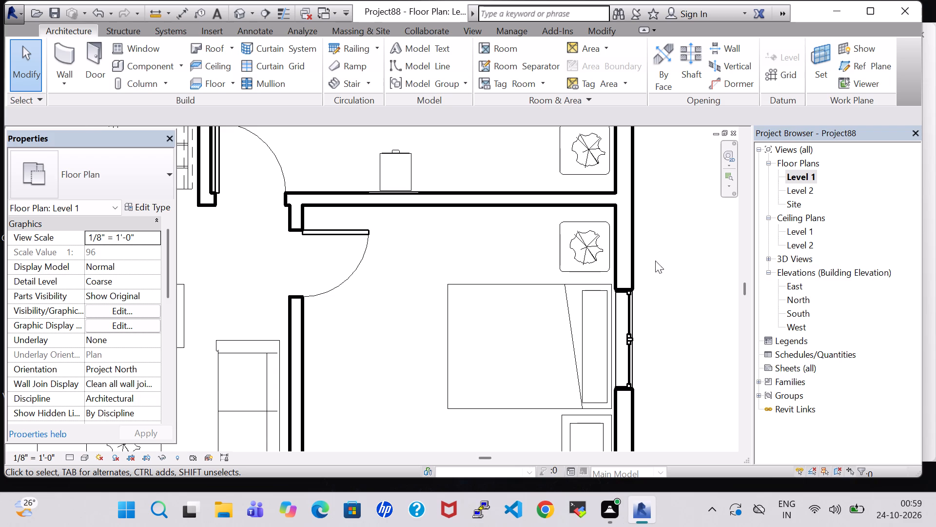
scroll(652, 263, down, 6)
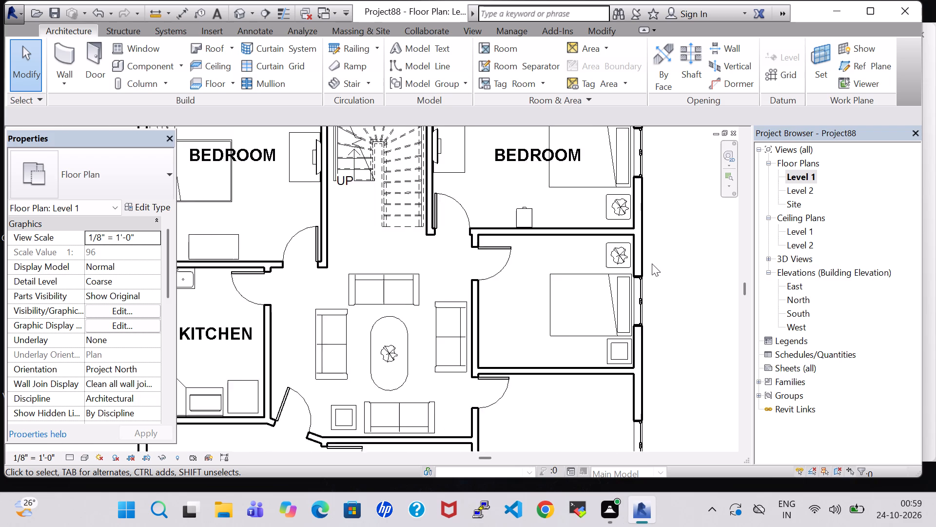
middle_drag(675, 231, 677, 292)
click(505, 184)
right_click(507, 184)
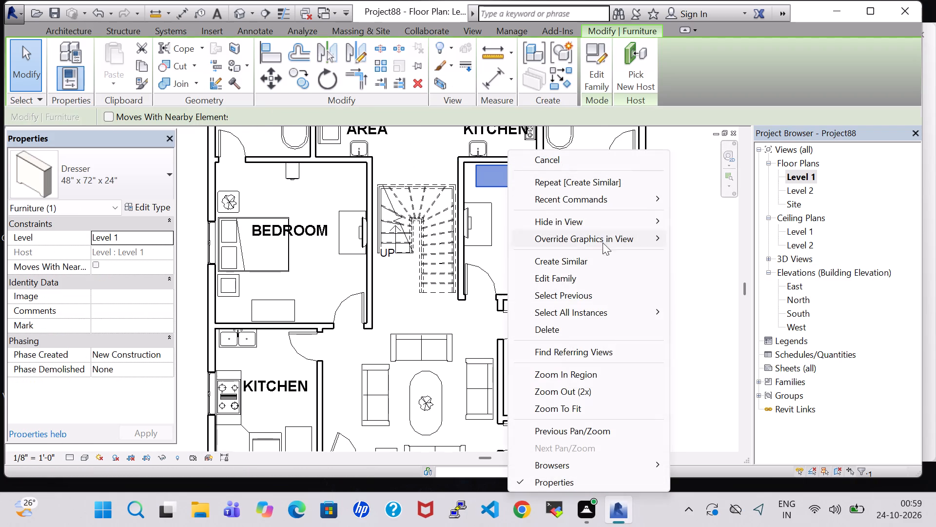
click(603, 257)
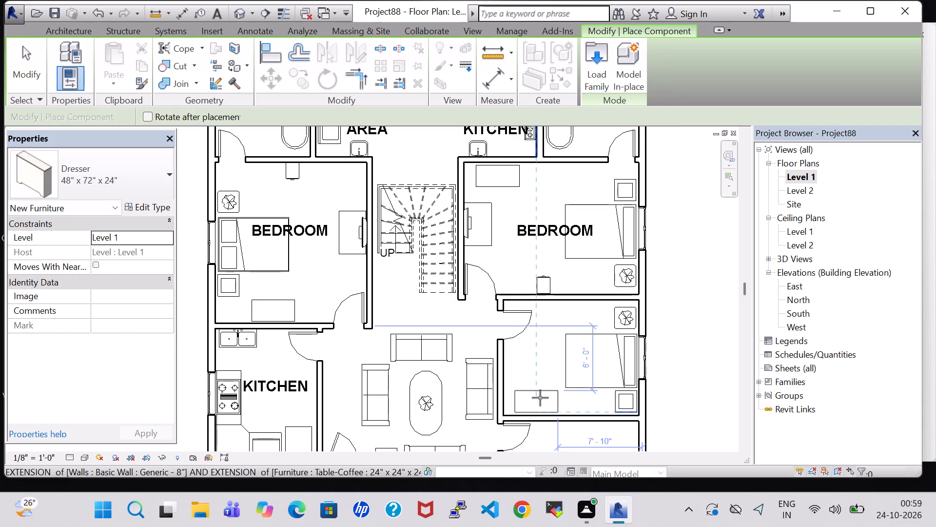
scroll(540, 398, up, 6)
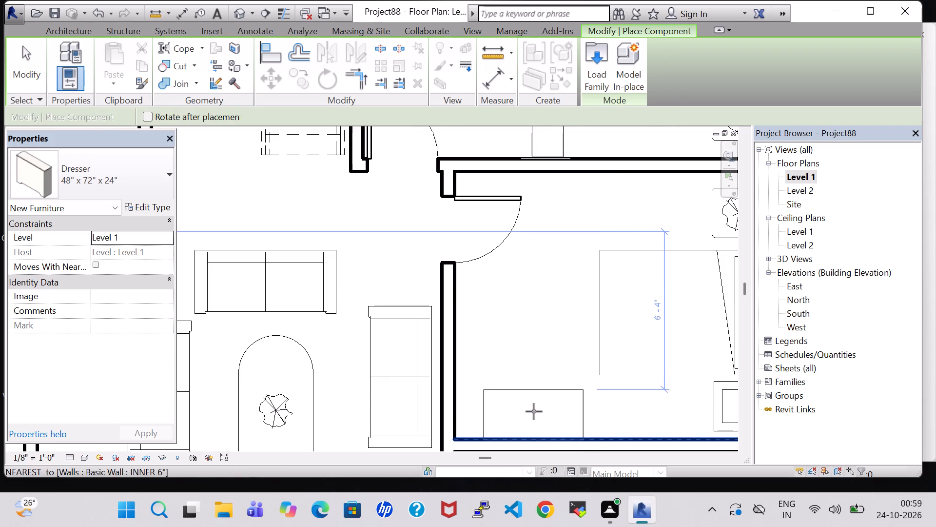
click(534, 411)
key(Escape)
key(Escape)
Nudge the new dresser about 2" off the bottom wall and shift it close to the room's lower left corner.
click(530, 394)
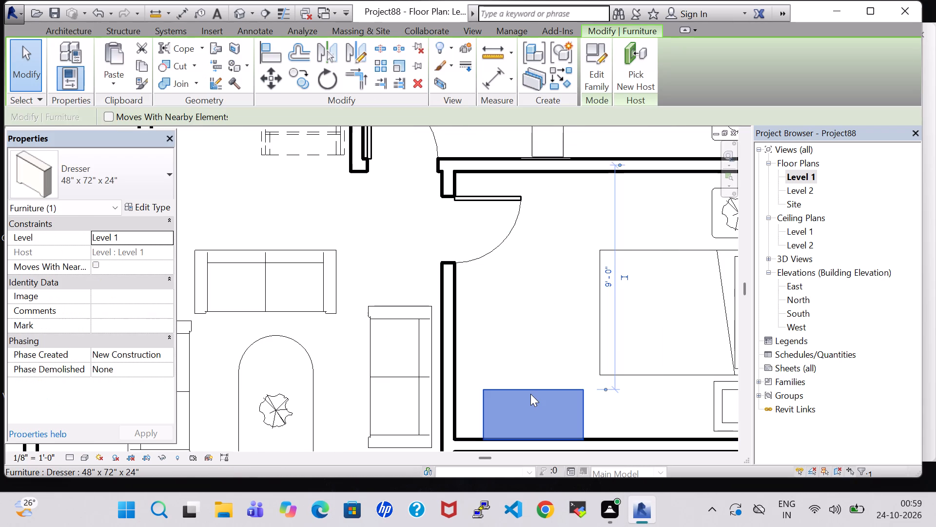
key(Up)
key(Up)
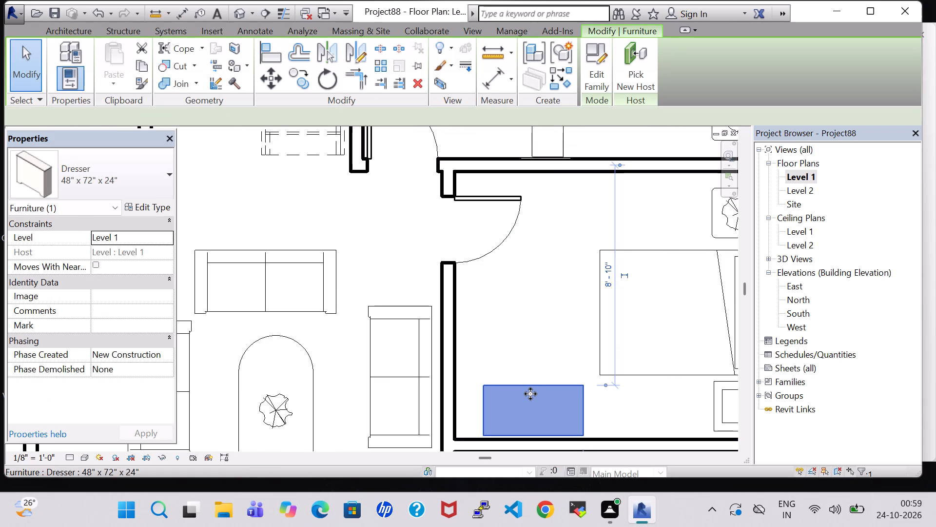
key(Left)
key(Left)
key(Left)
key(Left)
key(Left)
key(Left)
key(Left)
key(Left)
key(Left)
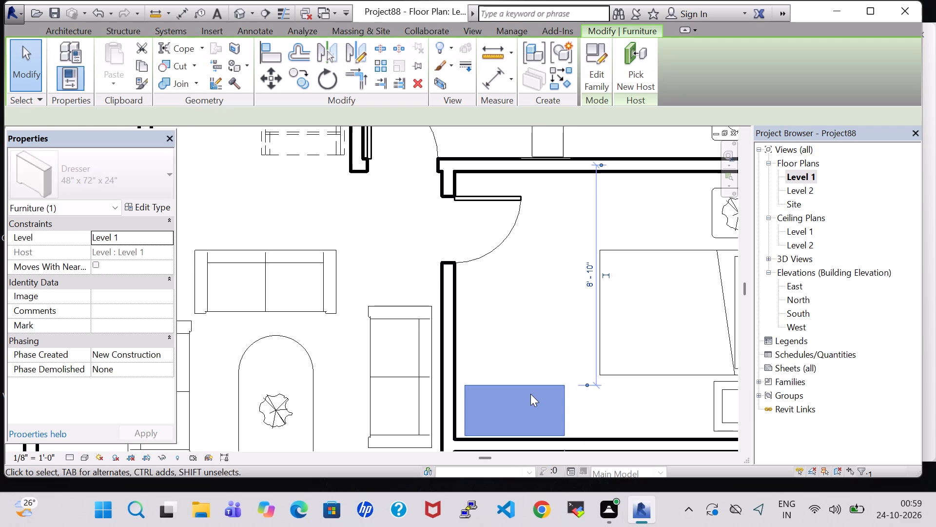
key(Left)
key(Left)
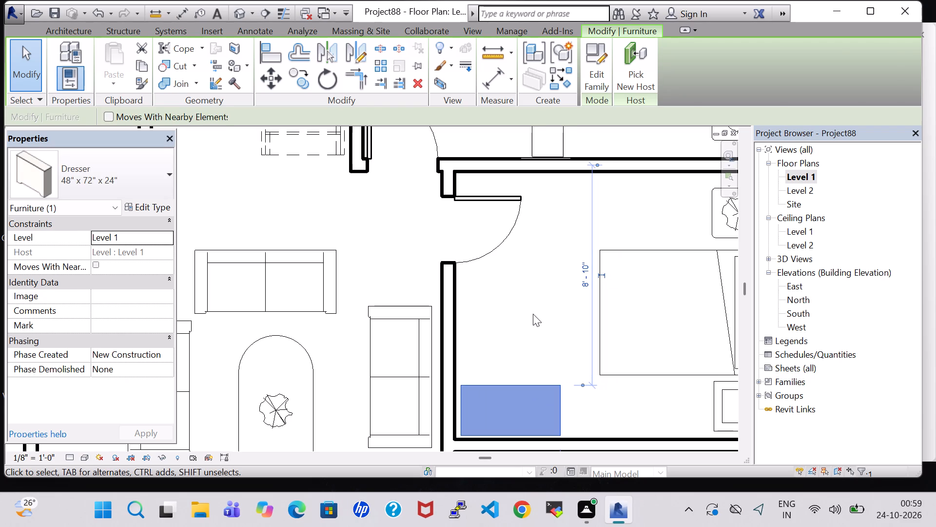
click(533, 314)
scroll(533, 313, down, 5)
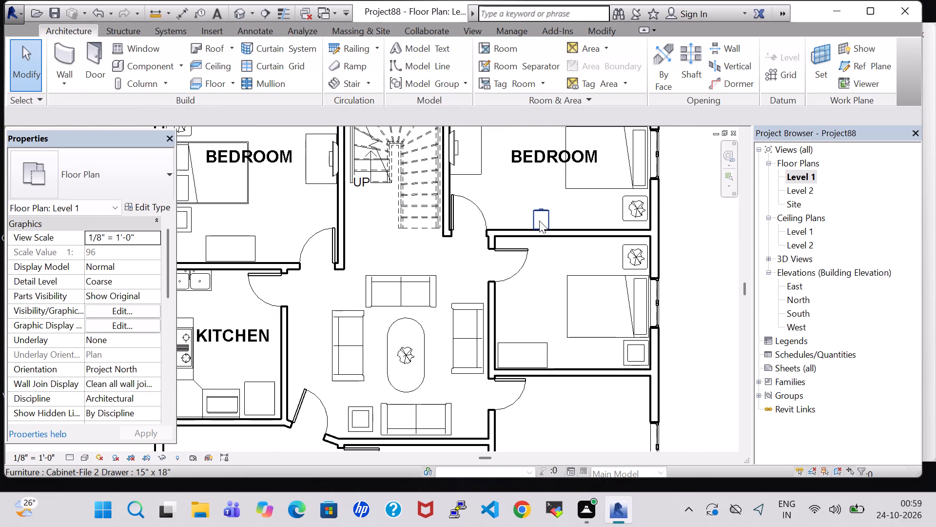
Place a 15" x 18" two-drawer file cabinet like the upper bedroom's against the top wall of the unlabelled bedroom.
click(539, 221)
right_click(539, 221)
click(607, 266)
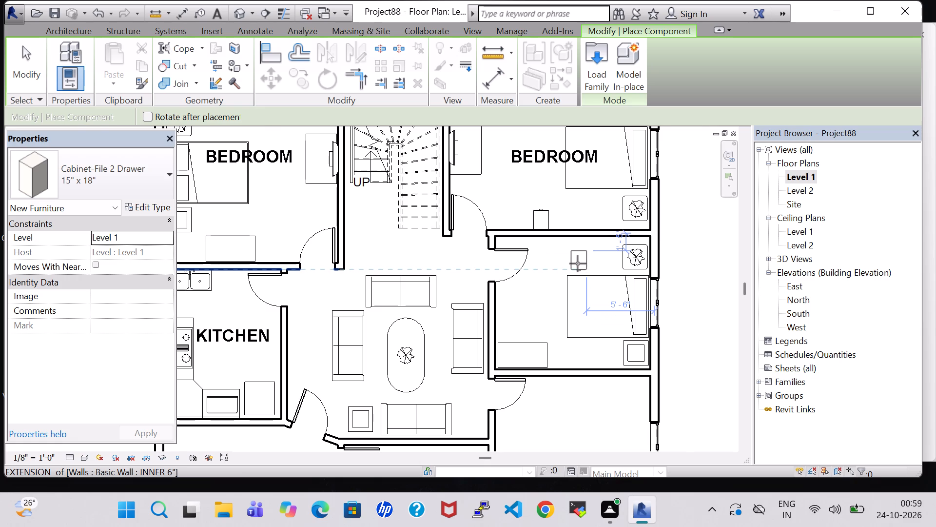
scroll(578, 263, up, 4)
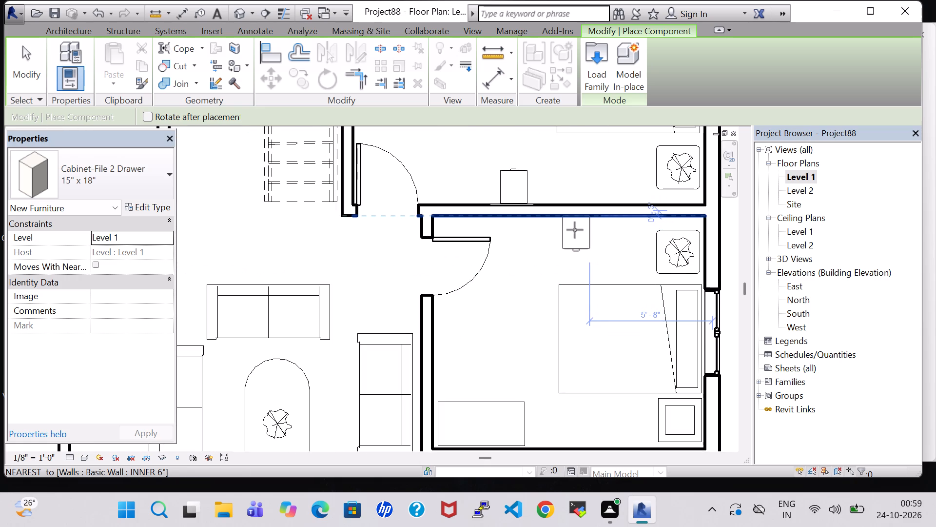
click(575, 230)
key(Escape)
key(Escape)
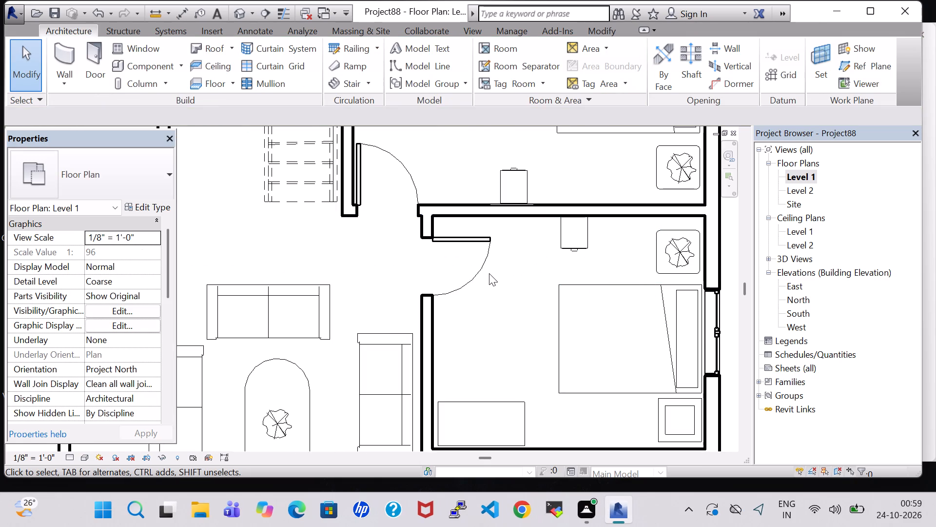
Place a 32" flat screen TV like the upper bedroom's, rotated onto the unlabelled bedroom's door-side wall, facing the bed.
scroll(489, 273, down, 7)
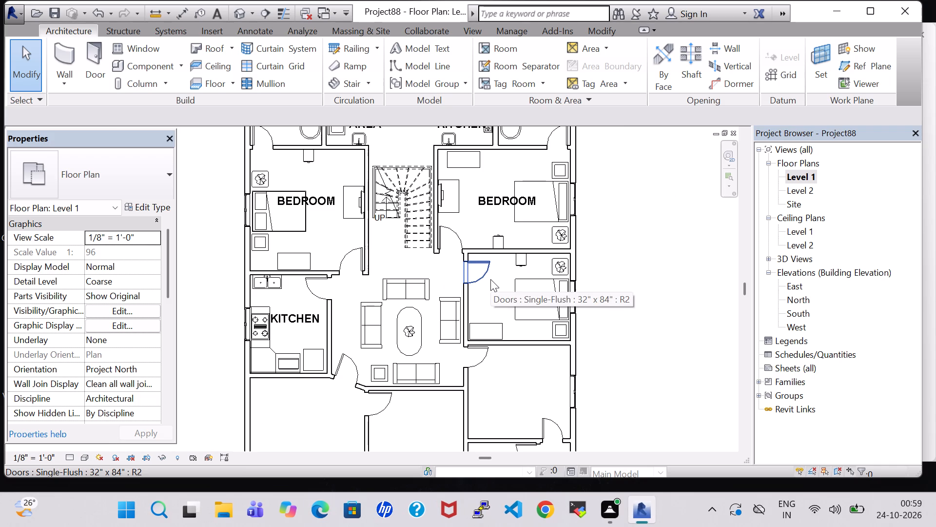
scroll(490, 281, down, 3)
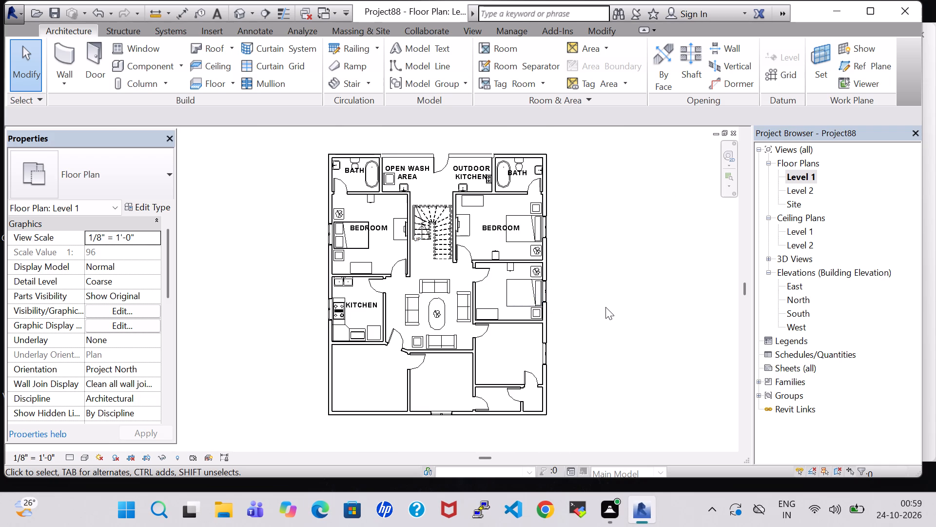
scroll(605, 307, up, 4)
middle_drag(605, 307, 630, 300)
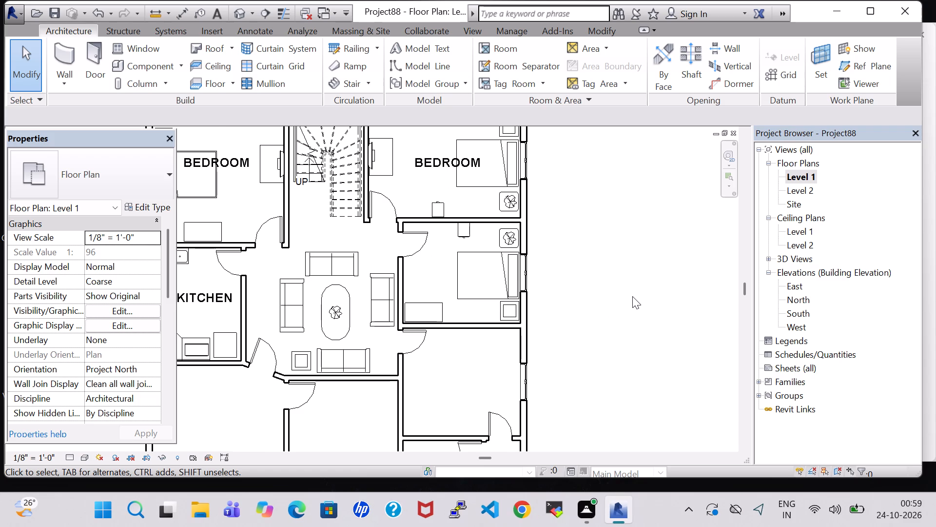
scroll(631, 296, down, 2)
scroll(565, 251, up, 2)
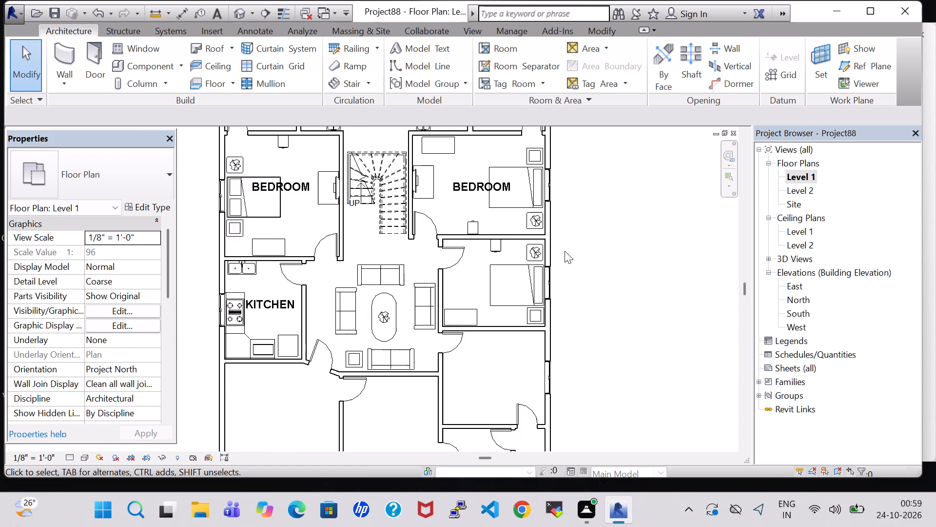
scroll(565, 251, up, 2)
click(340, 156)
scroll(340, 156, up, 1)
right_click(340, 156)
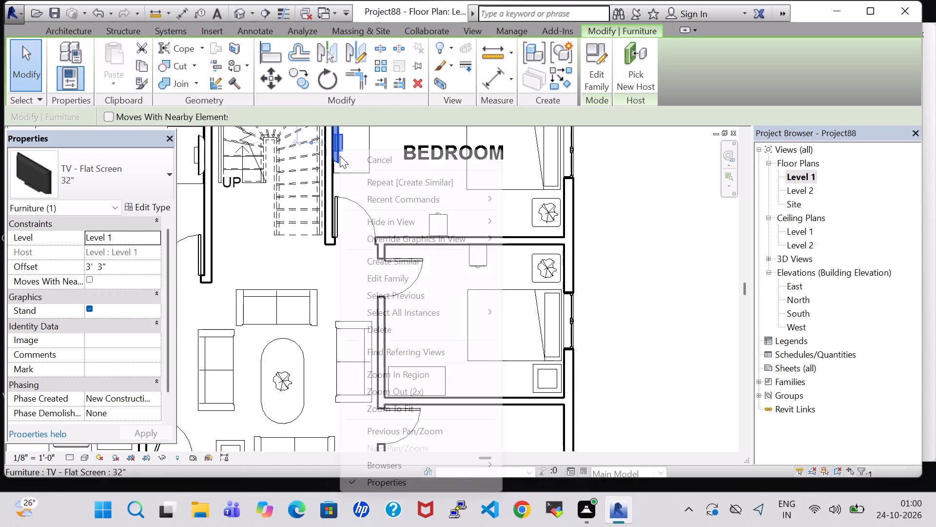
click(426, 263)
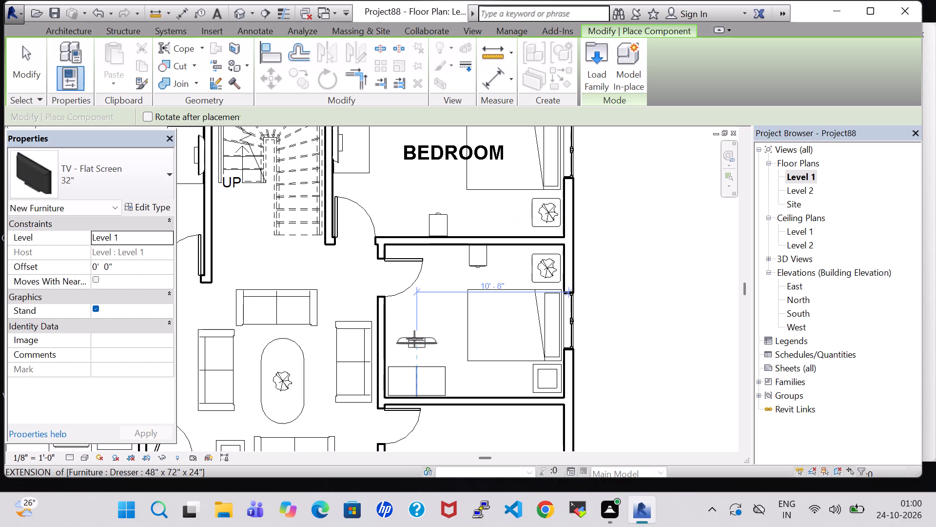
key(space)
scroll(414, 339, up, 6)
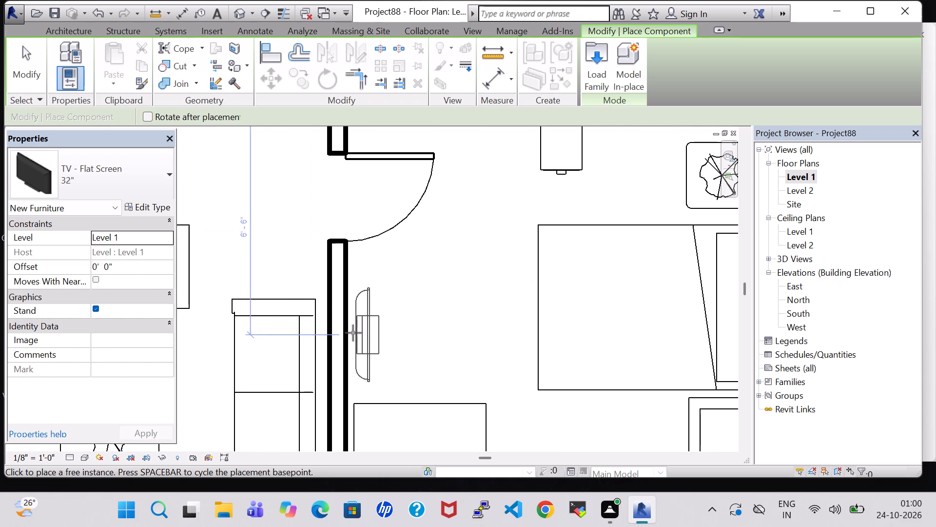
click(346, 331)
key(Escape)
key(Escape)
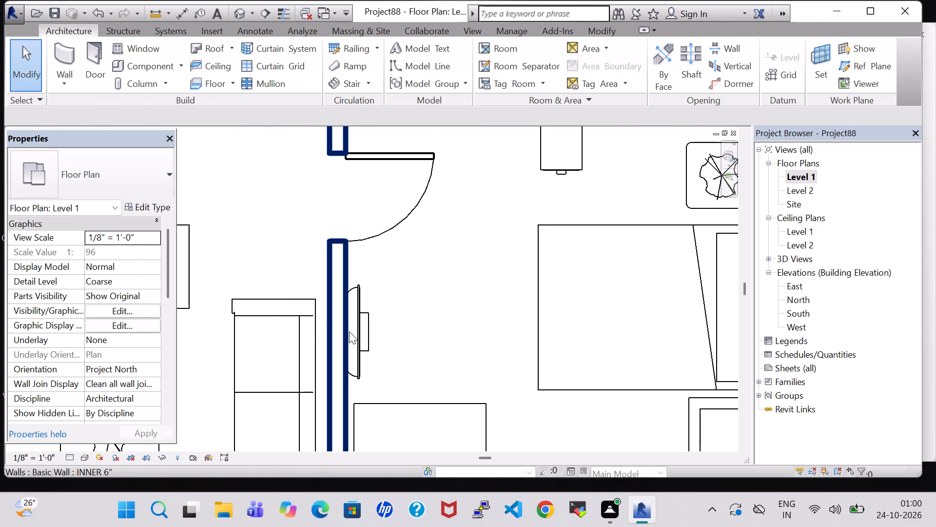
Set the new TV's offset from Level 1 to 3' 0".
click(354, 331)
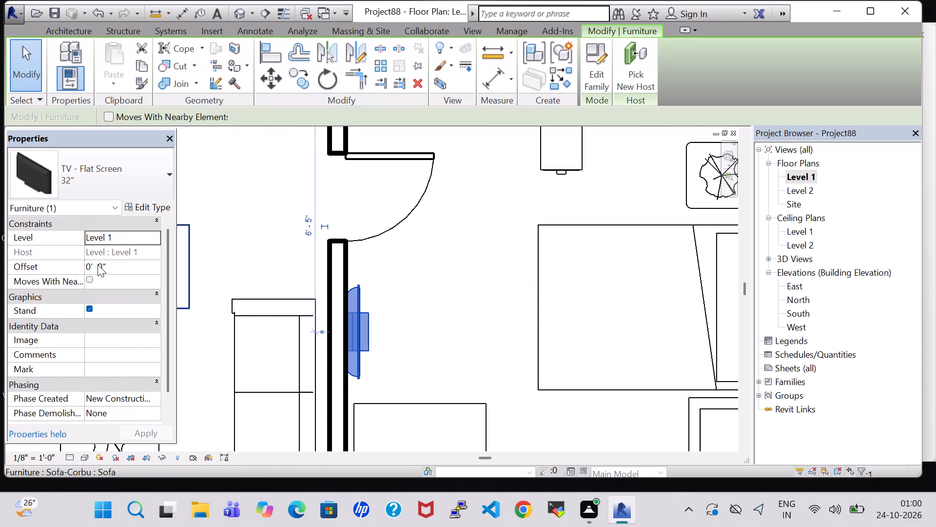
click(92, 265)
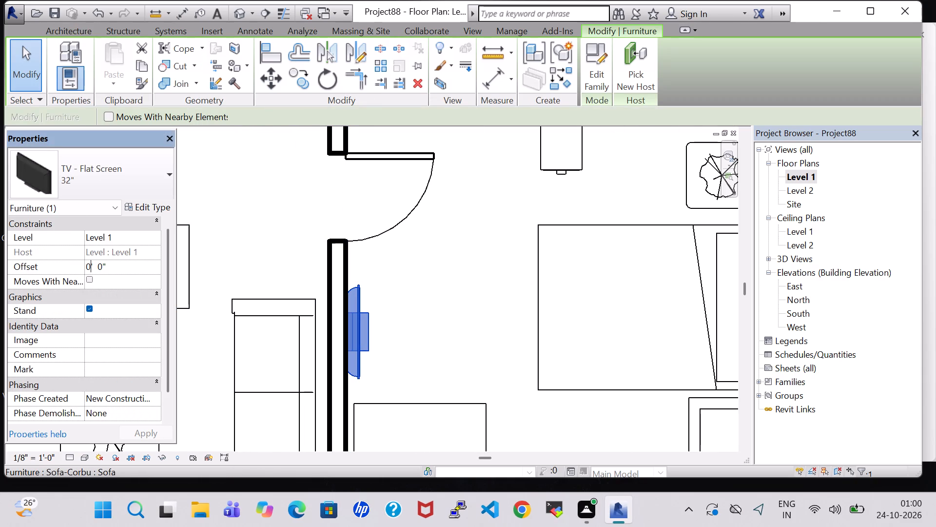
key(BackSpace)
key(3)
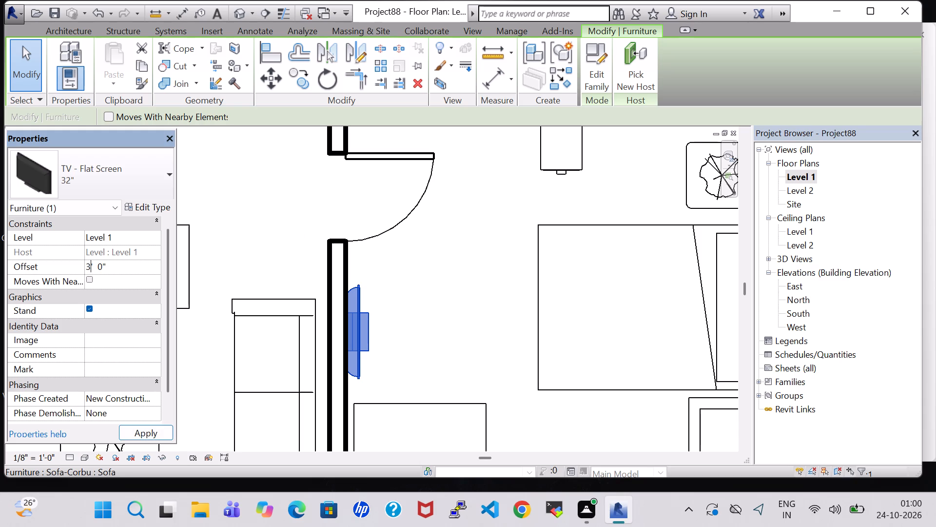
click(144, 430)
click(430, 305)
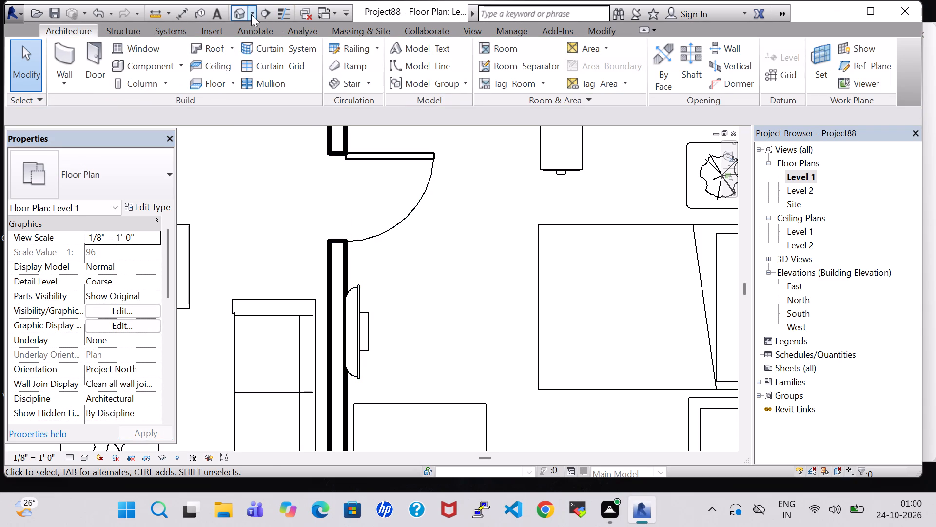
In the 3D view, rotate the 48" x 72" x 24" dresser beside the new TV by 180° so its drawers face the room.
click(239, 10)
scroll(438, 302, down, 6)
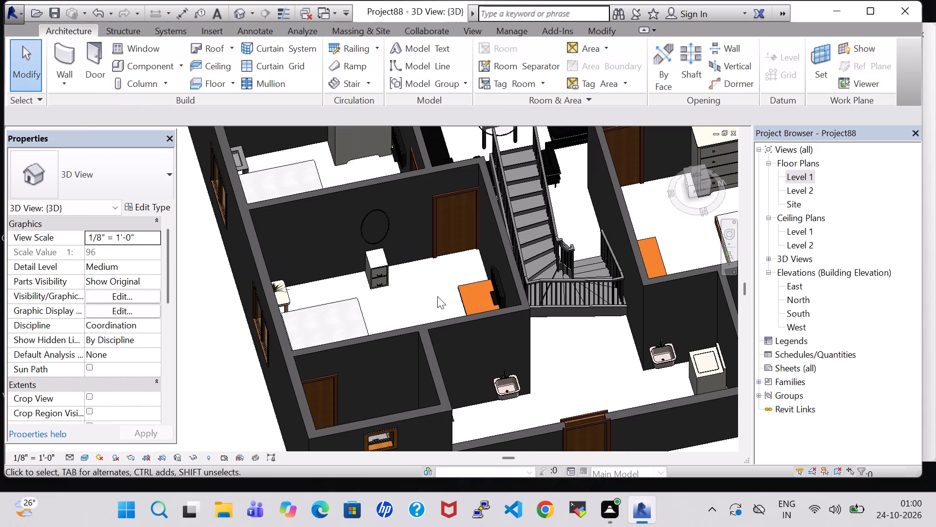
shift+middle_drag(434, 293, 438, 300)
shift+middle_drag(445, 316, 454, 334)
middle_drag(575, 390, 555, 326)
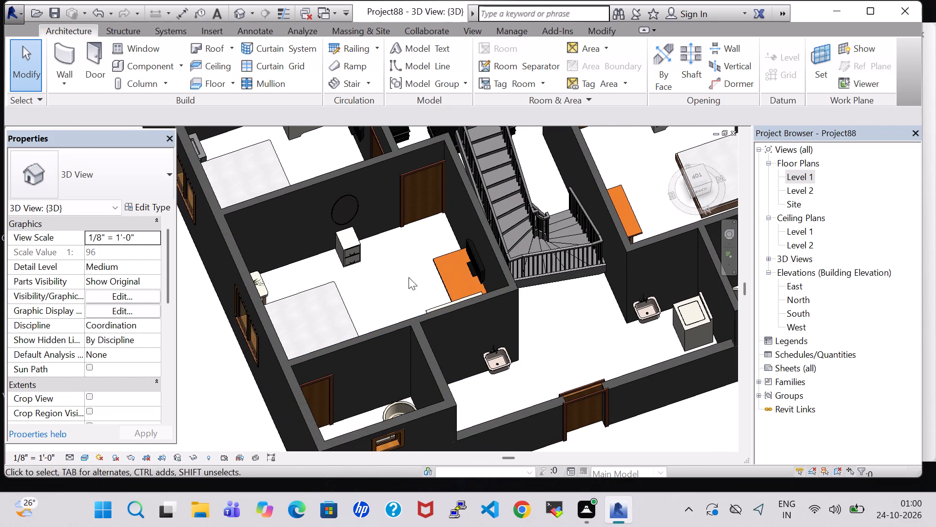
shift+middle_click(403, 273)
shift+middle_click(403, 273)
shift+middle_drag(414, 290, 435, 318)
shift+middle_click(435, 318)
shift+scroll(435, 318, up, 1)
scroll(435, 318, up, 4)
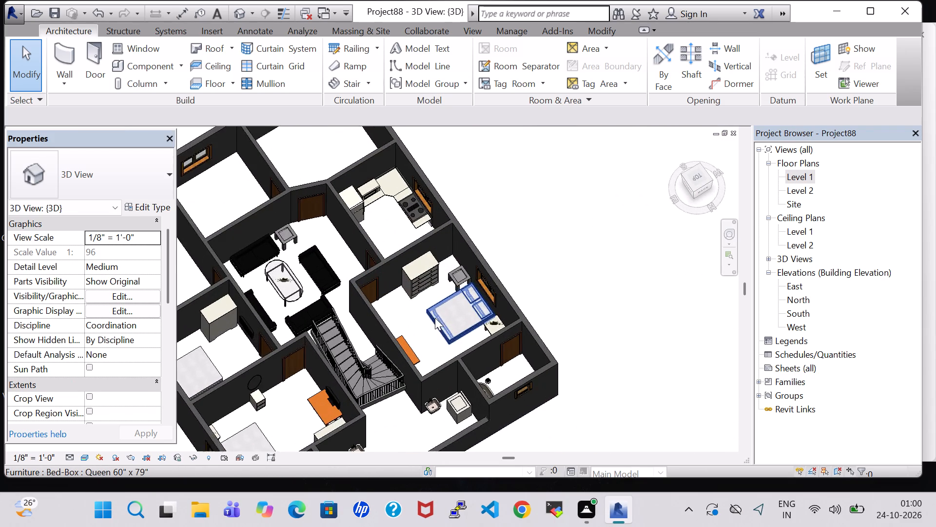
scroll(433, 318, up, 1)
middle_drag(408, 321, 493, 314)
middle_drag(534, 314, 543, 314)
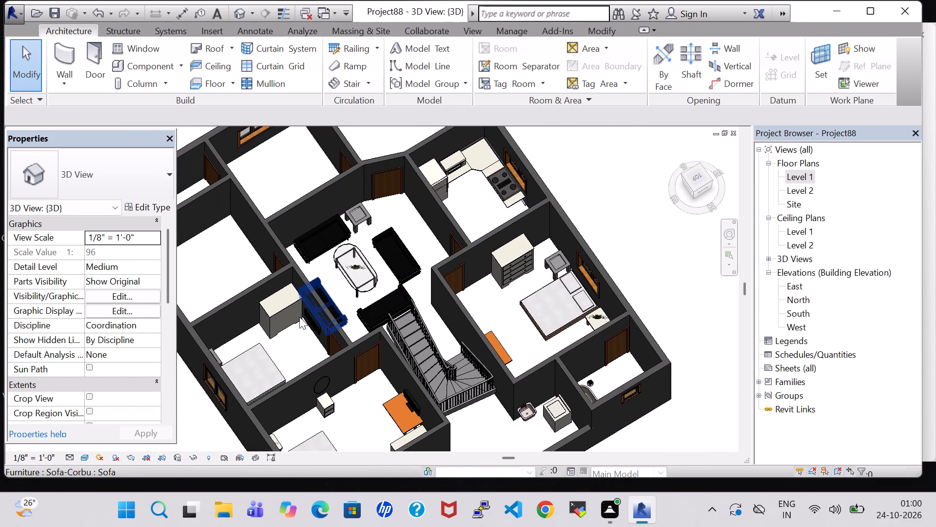
scroll(296, 339, up, 6)
middle_drag(294, 349, 299, 313)
shift+middle_click(299, 313)
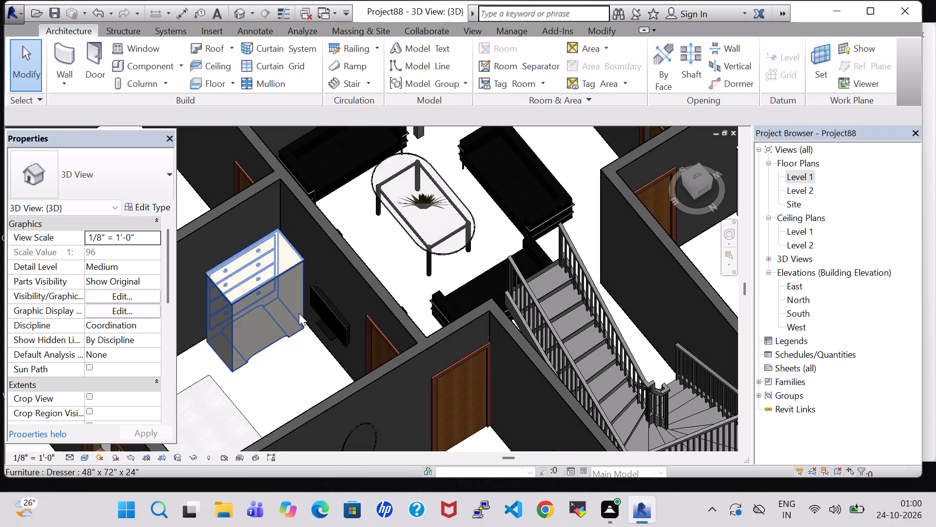
click(243, 294)
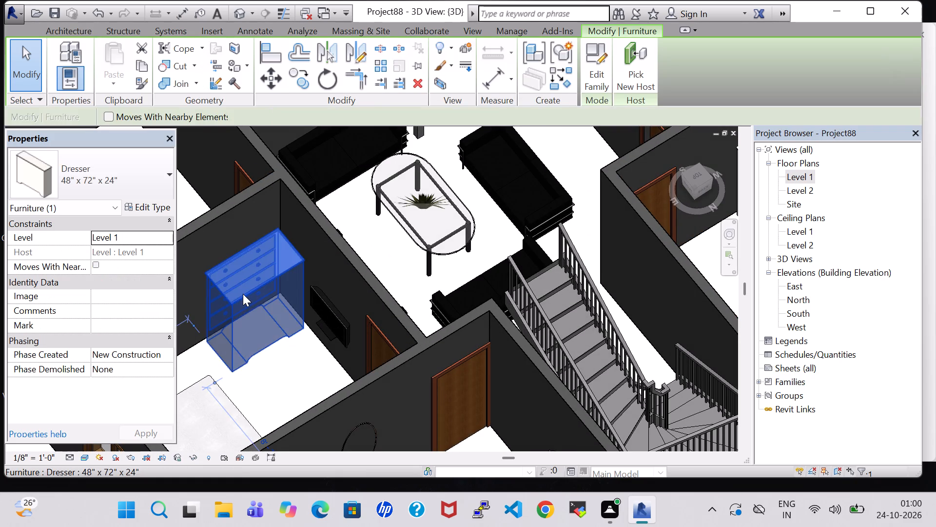
key(space)
key(space)
click(294, 382)
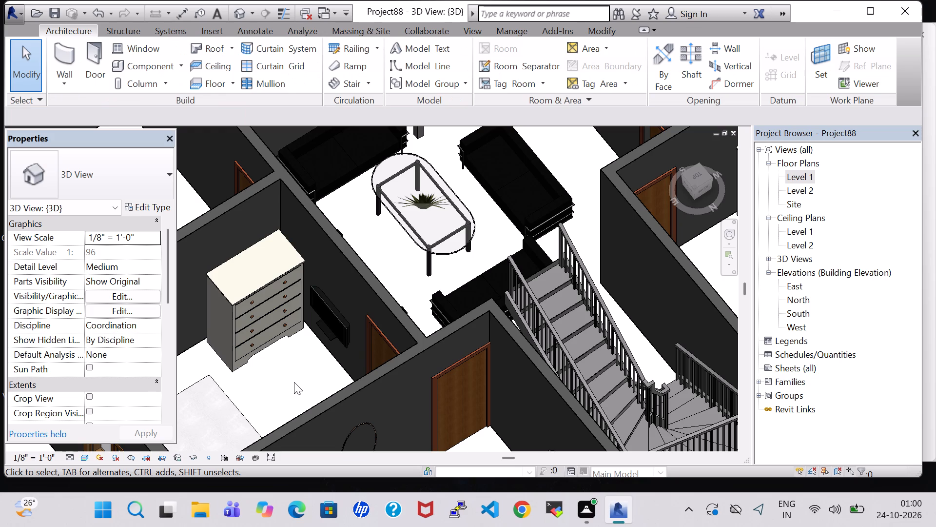
Examine the new TV beside the dresser in the 3D view, and return to the Level 1 floor plan.
shift+middle_drag(294, 382, 325, 385)
shift+scroll(300, 382, up, 1)
middle_drag(347, 382, 370, 328)
middle_click(390, 264)
scroll(390, 264, up, 1)
middle_drag(387, 351, 484, 273)
scroll(486, 272, up, 1)
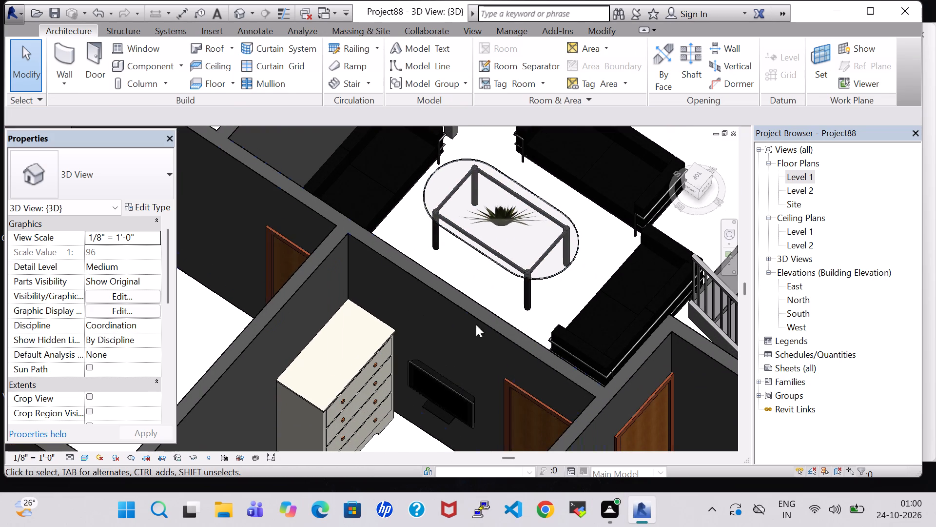
click(440, 388)
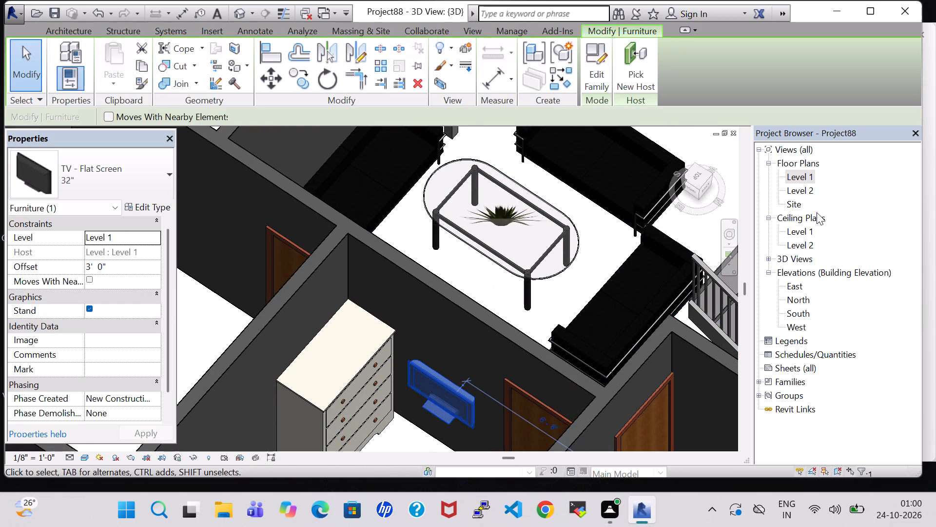
click(796, 169)
double_click(798, 172)
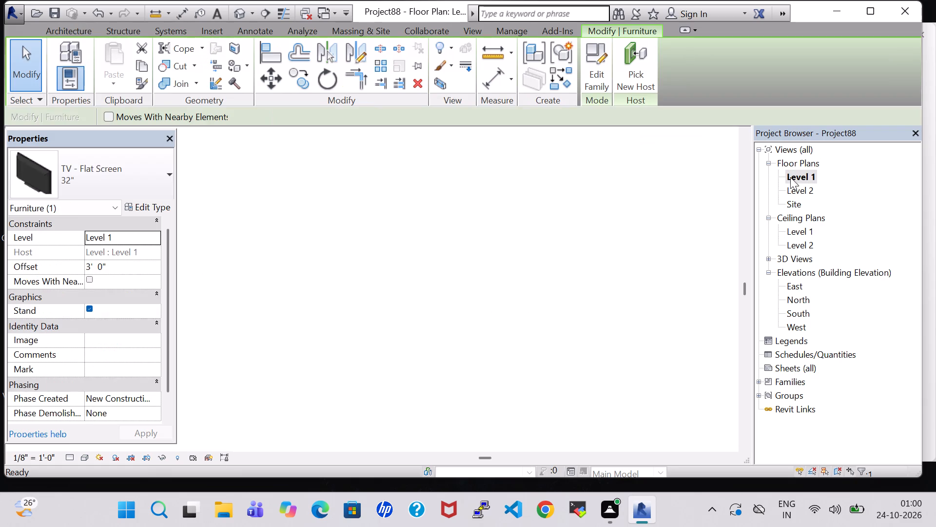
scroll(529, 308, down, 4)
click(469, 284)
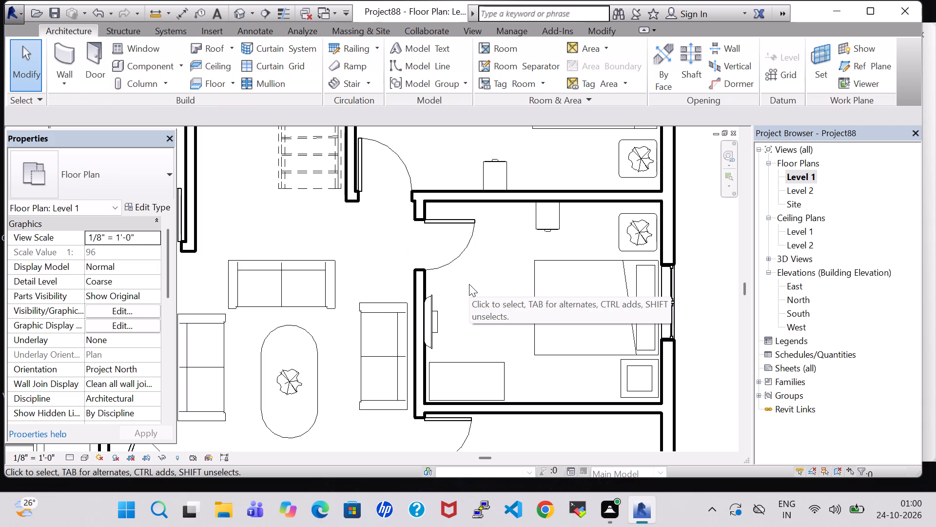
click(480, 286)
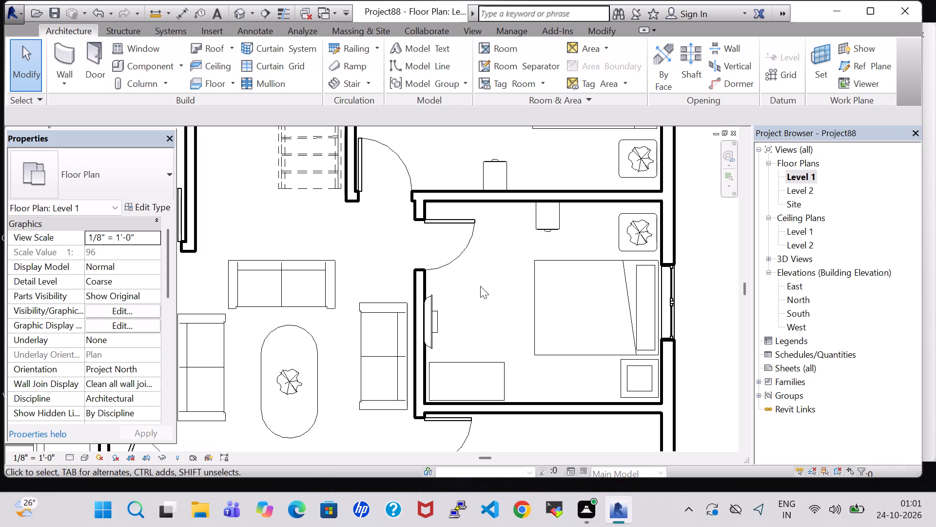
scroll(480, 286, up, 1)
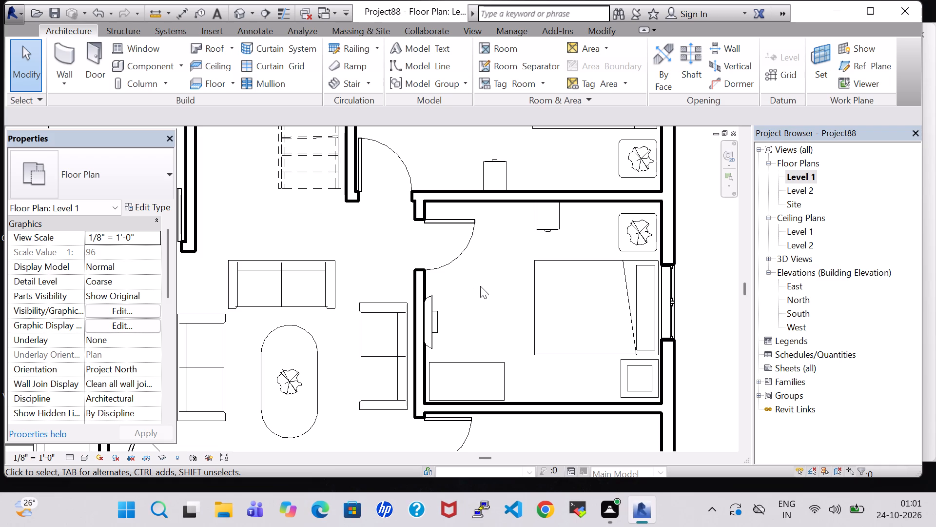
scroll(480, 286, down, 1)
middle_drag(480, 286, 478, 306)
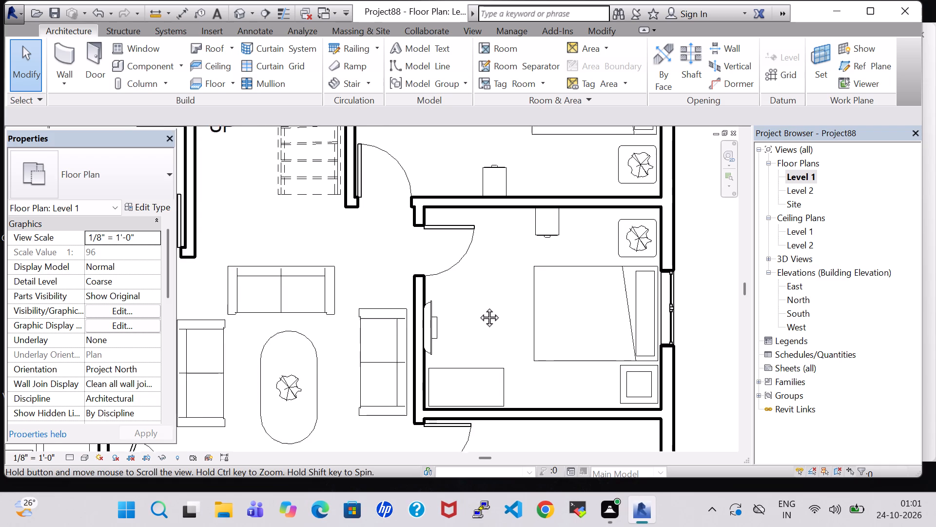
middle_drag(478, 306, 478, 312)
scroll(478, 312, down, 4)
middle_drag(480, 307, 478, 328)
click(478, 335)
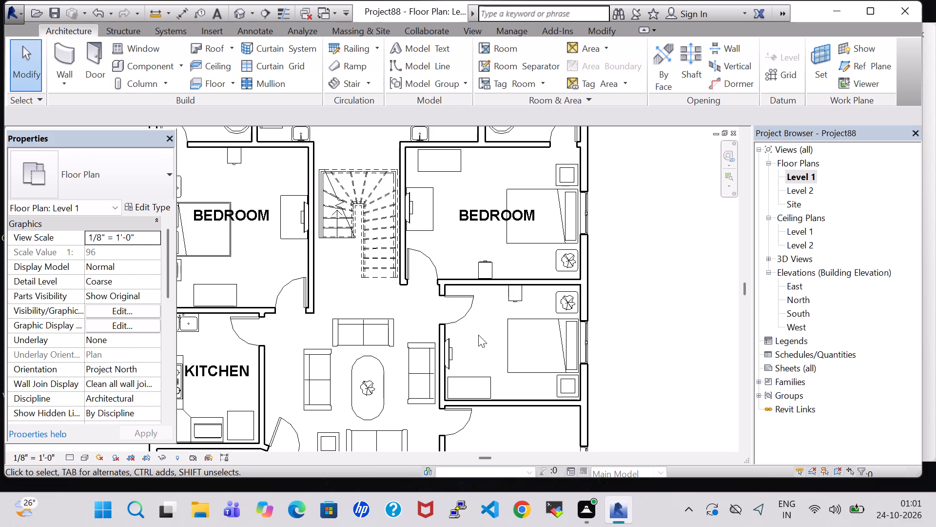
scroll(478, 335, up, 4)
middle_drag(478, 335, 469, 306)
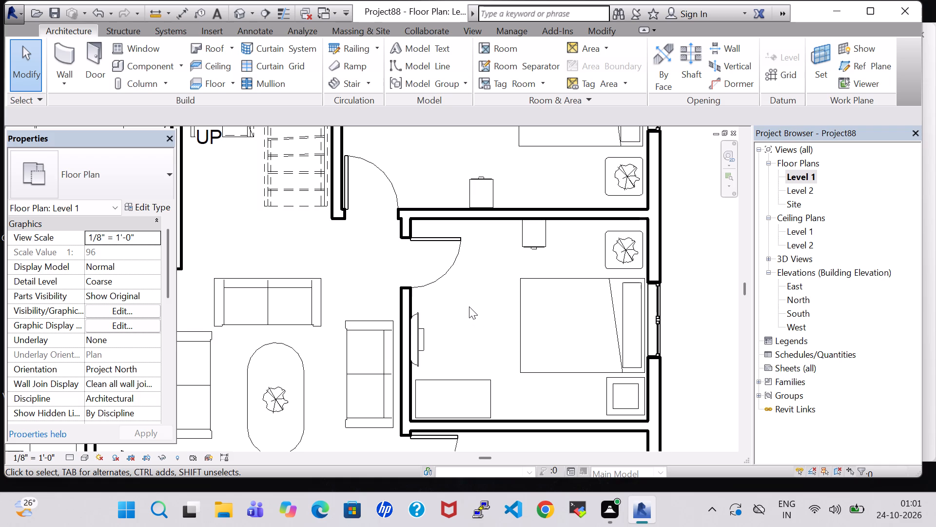
Place a tagged room in the newly furnished unlabelled bedroom below the upper bedroom.
scroll(469, 307, down, 2)
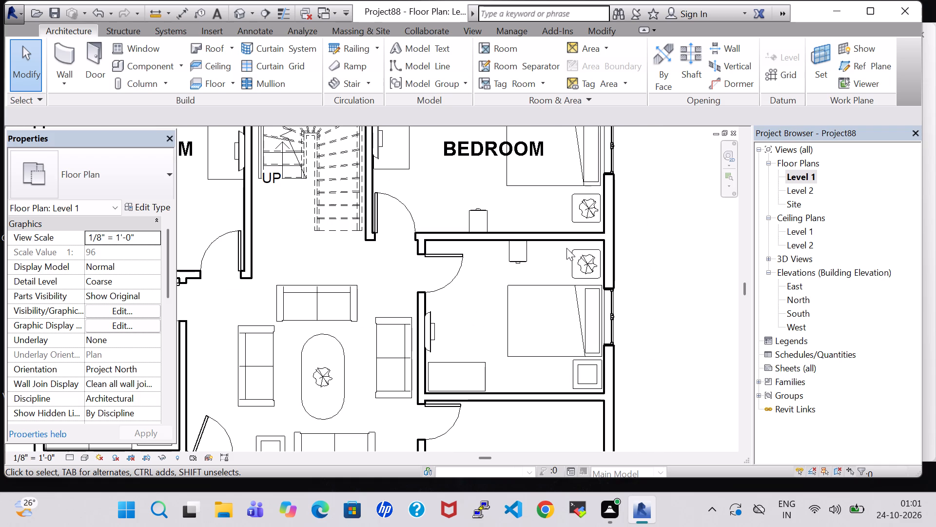
click(503, 50)
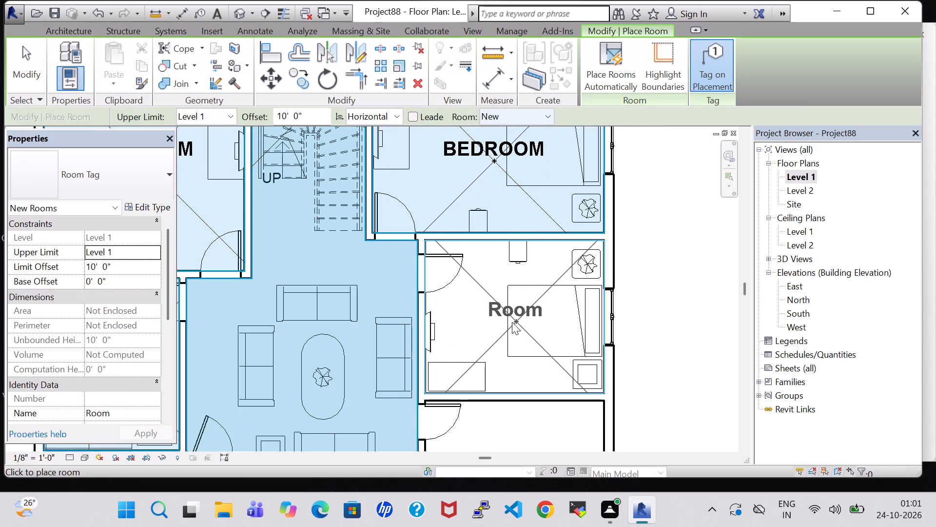
click(506, 322)
key(Escape)
key(Escape)
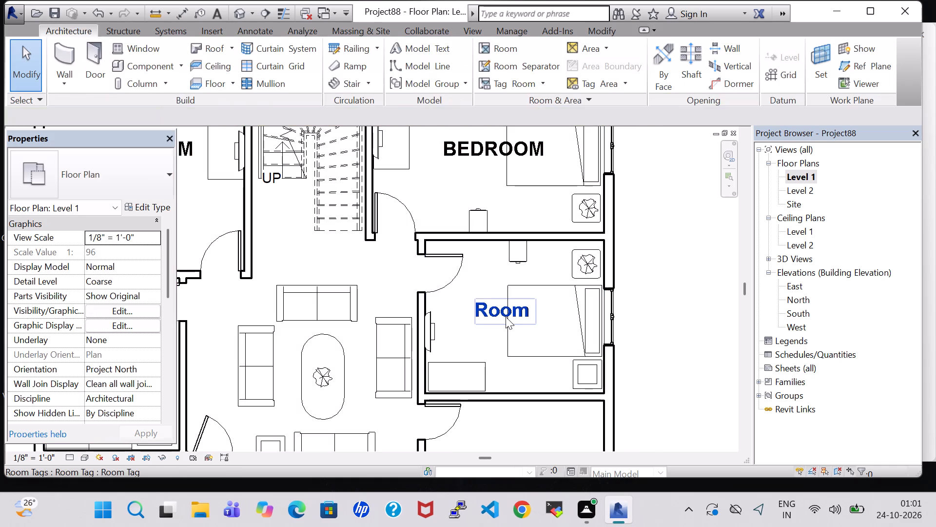
Rename the new room tag in the bedroom below the upper bedroom as BEDROOM.
double_click(506, 317)
key(BackSpace)
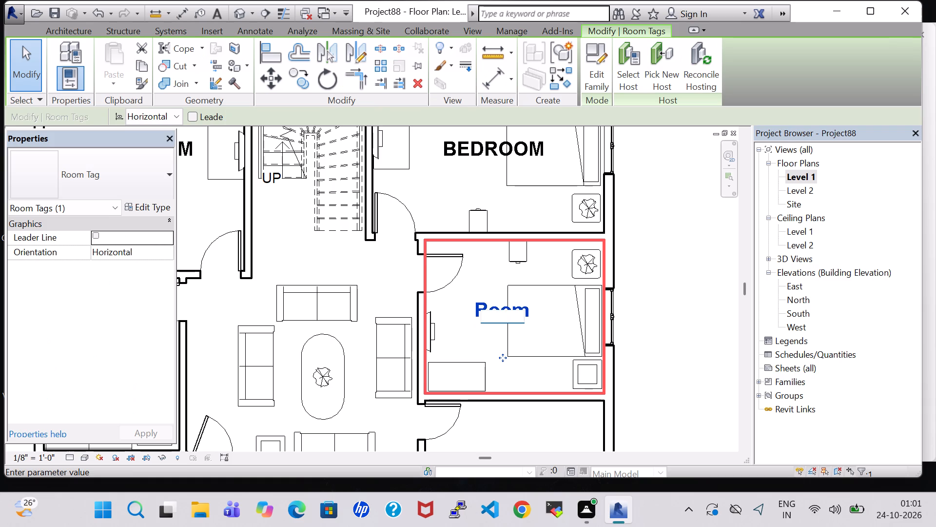
text(BEDROOM)
key(Return)
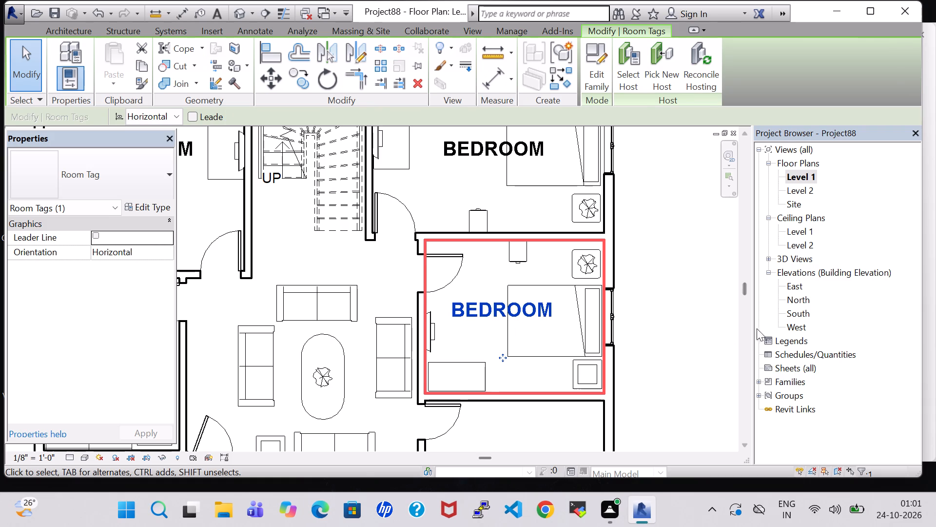
click(682, 277)
scroll(682, 276, down, 5)
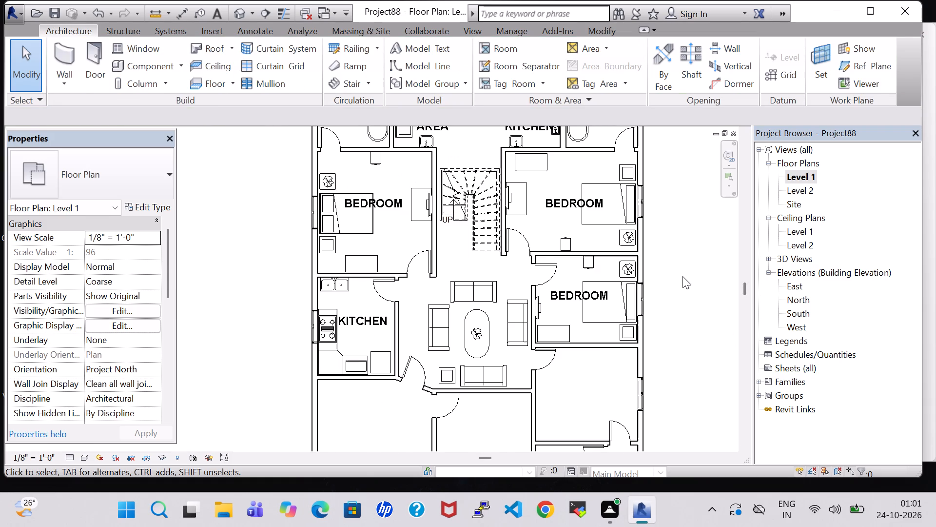
Examine the furnished and empty rooms in the 3D view and again in the Level 1 floor plan.
click(234, 16)
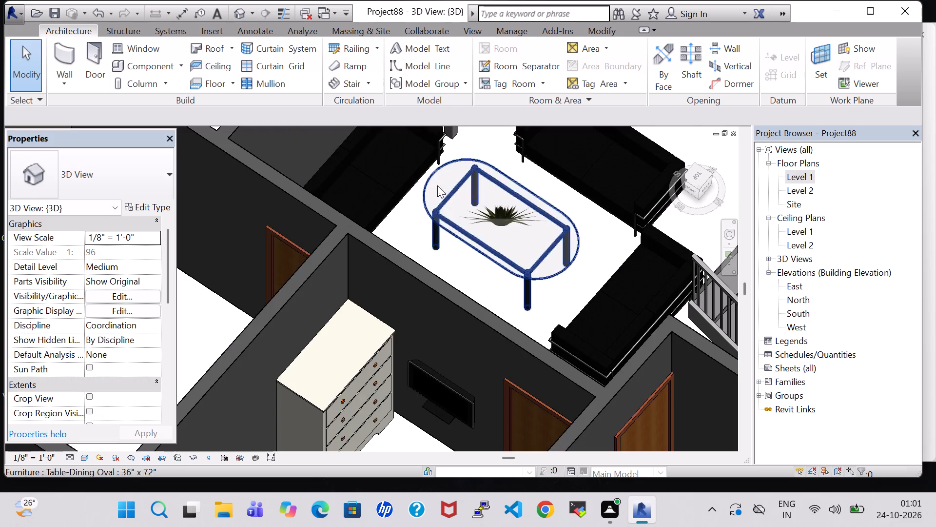
scroll(485, 244, down, 6)
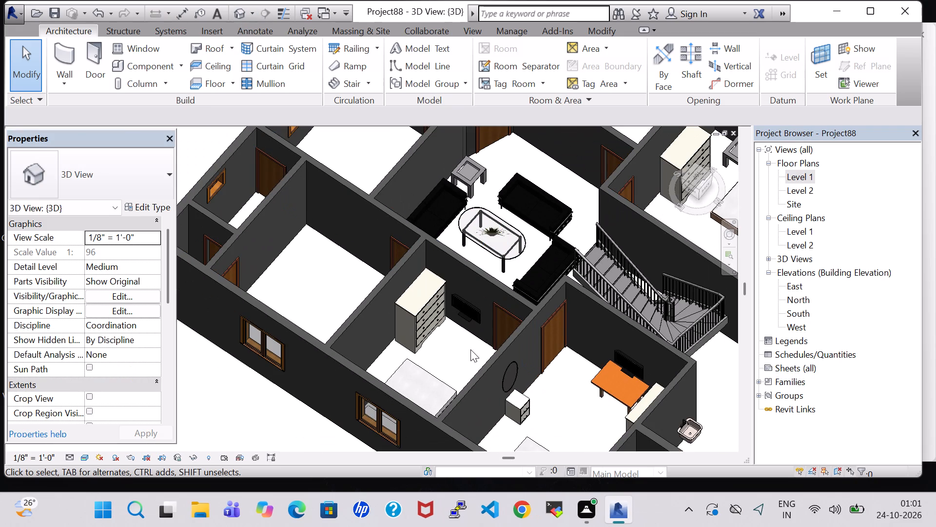
double_click(799, 180)
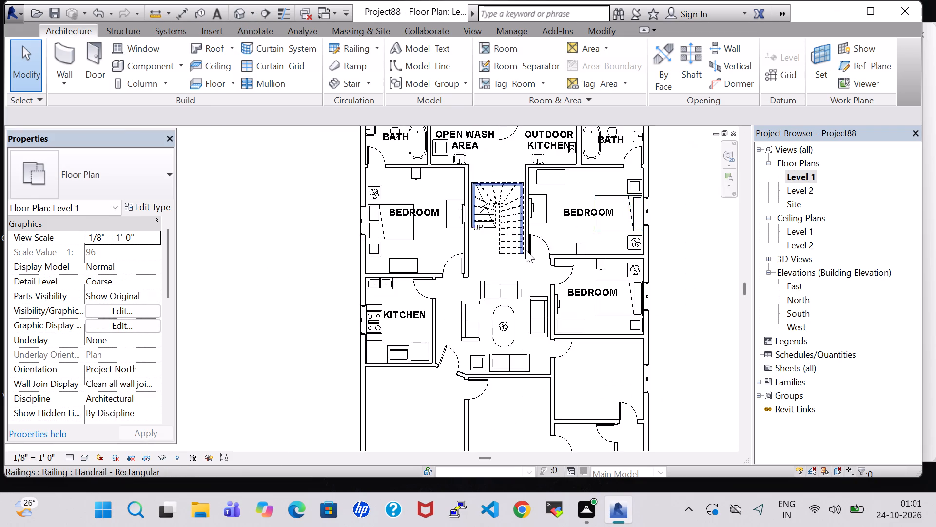
scroll(526, 250, down, 3)
scroll(579, 286, up, 5)
click(670, 264)
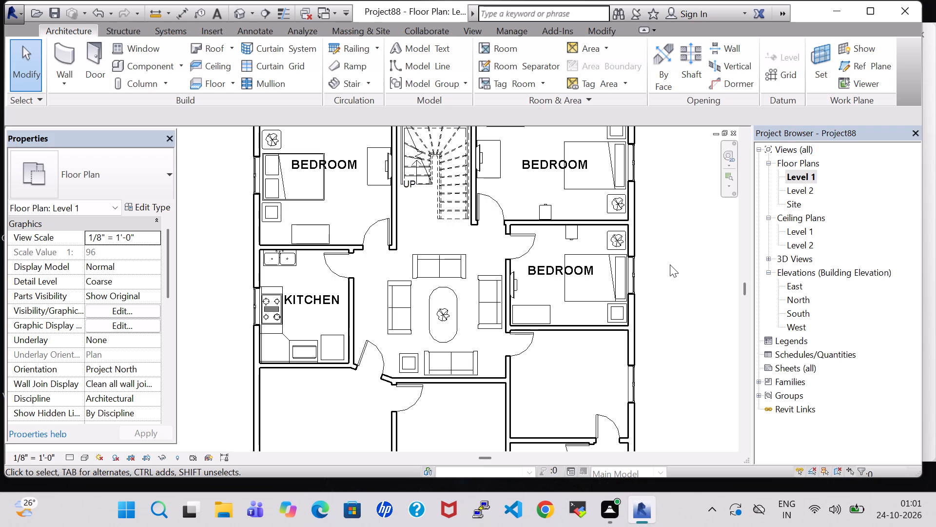
scroll(670, 264, down, 3)
middle_click(670, 264)
middle_click(669, 267)
middle_drag(664, 279, 648, 305)
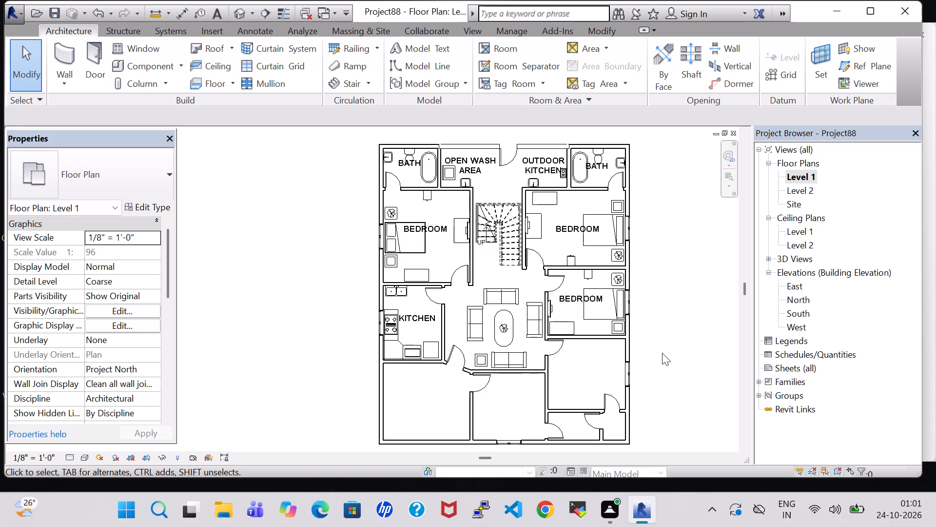
middle_drag(662, 353, 658, 330)
Place a matching Queen 60" x 79" bed in the empty room below the newly labelled bedroom, with its headboard toward the window wall.
click(587, 295)
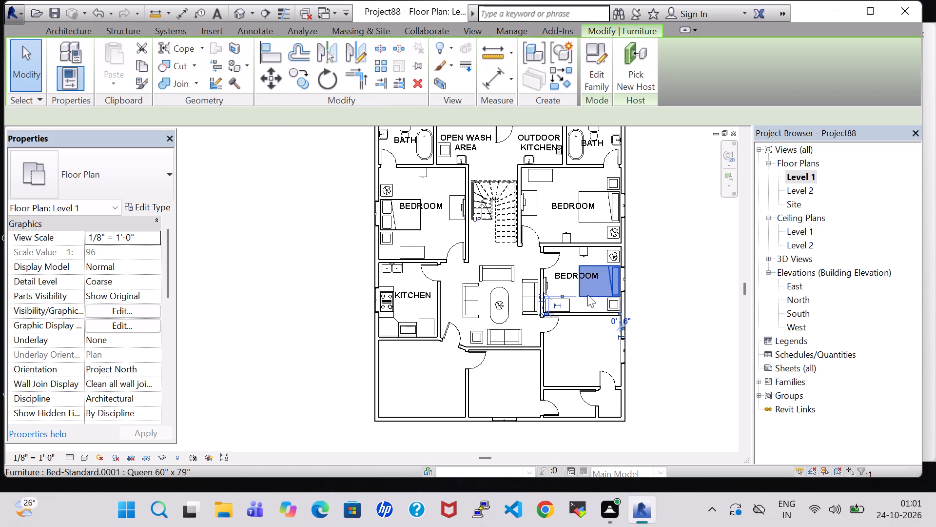
right_click(587, 295)
click(650, 262)
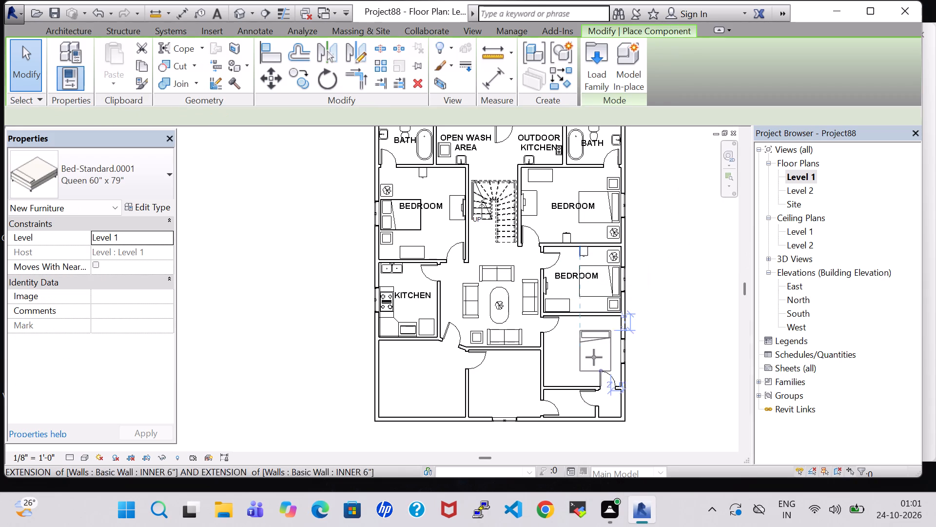
key(space)
key(space)
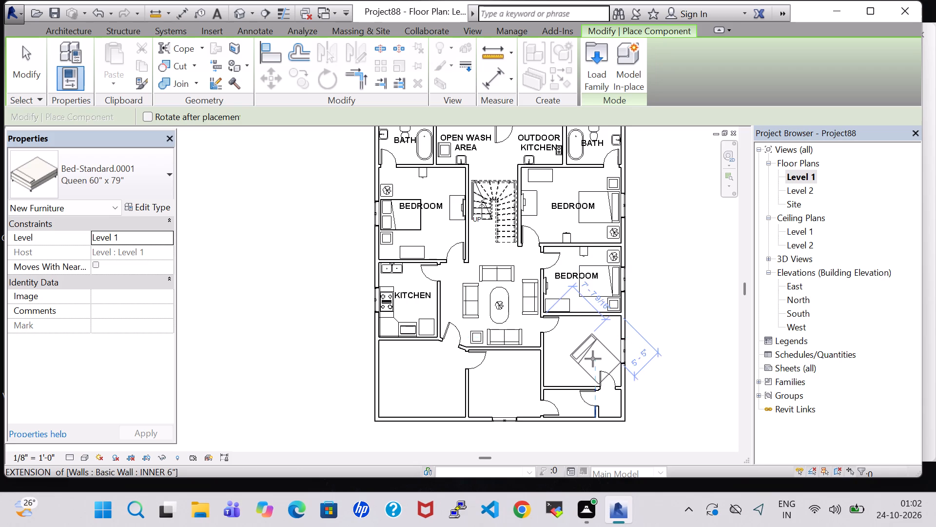
key(space)
key(space)
key(space)
key(space)
scroll(593, 359, up, 4)
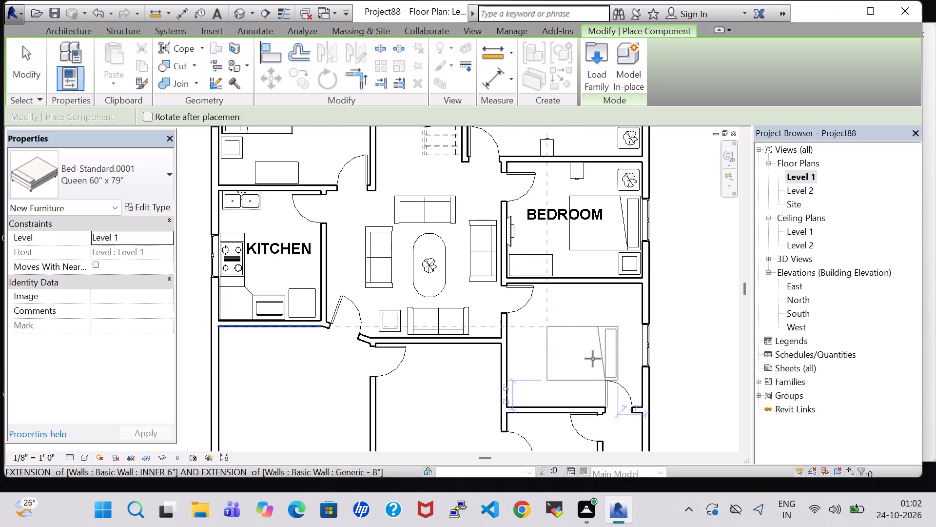
scroll(593, 359, up, 1)
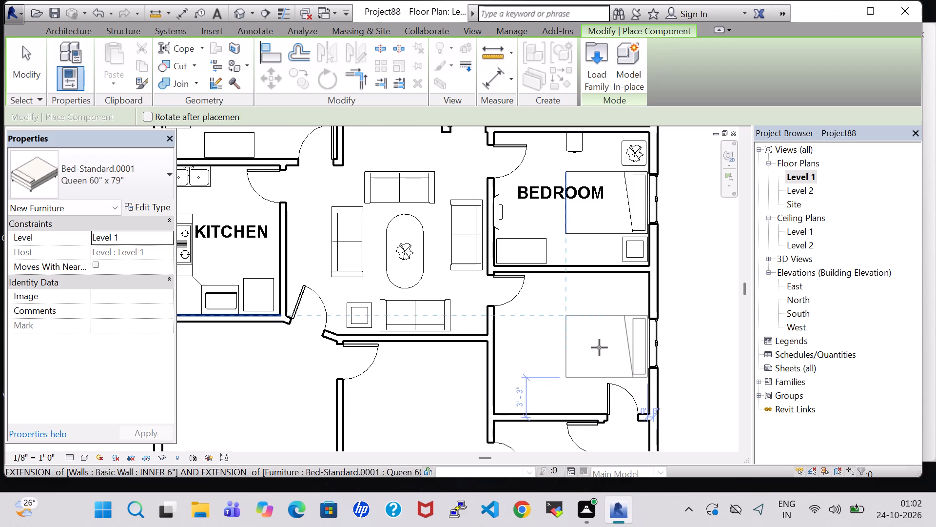
click(598, 345)
key(Escape)
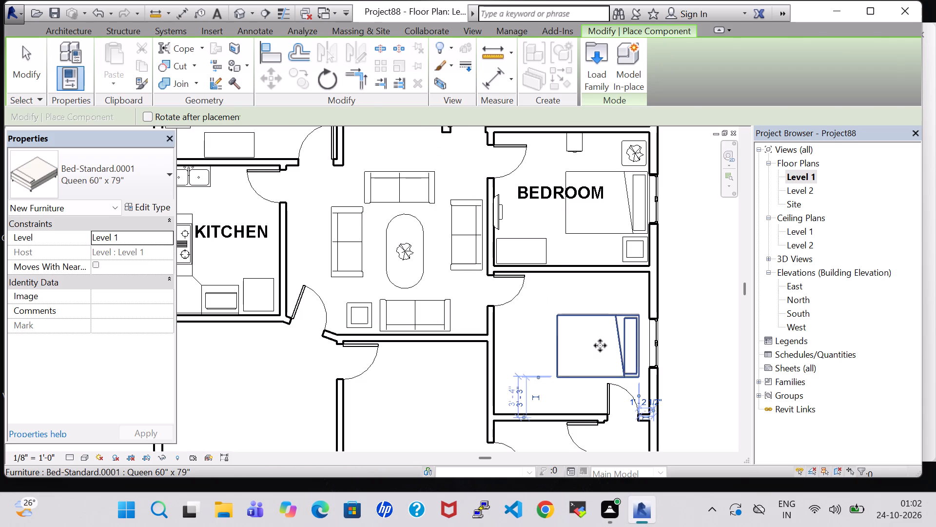
key(Escape)
Nudge the new bed toward the window wall so its headboard sits against it.
click(601, 345)
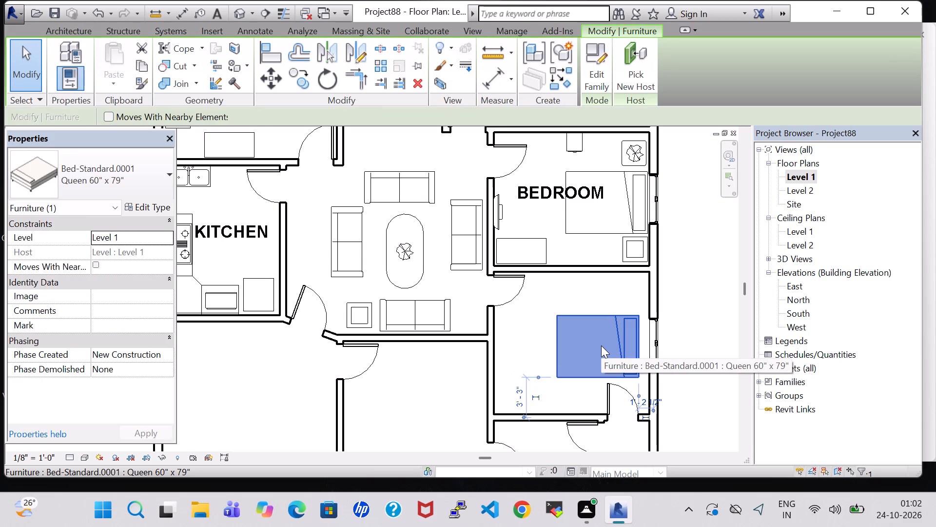
key(Right)
key(Right)
key(Right)
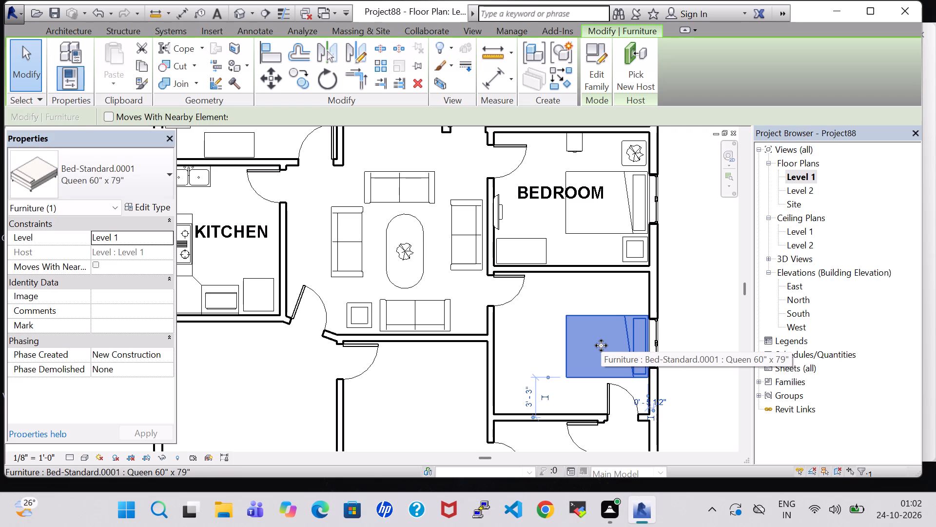
scroll(601, 345, up, 4)
click(640, 270)
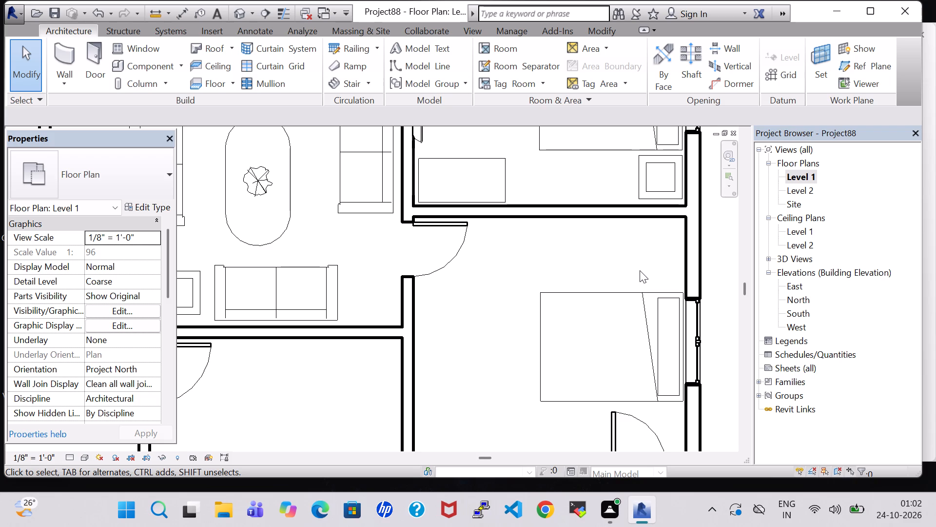
Place a matching 24" x 24" x 24" coffee table as a side table above the new bed, near the window wall.
scroll(627, 271, down, 3)
scroll(643, 220, down, 1)
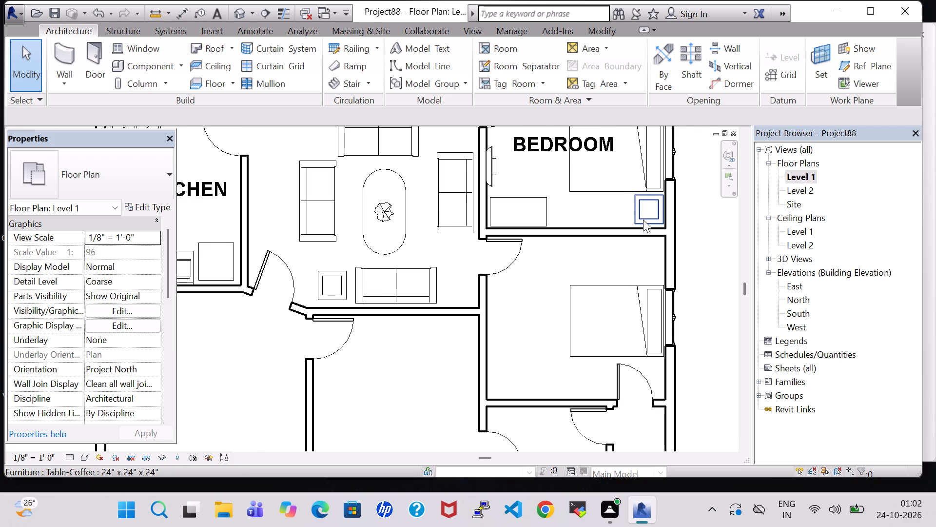
click(643, 209)
right_click(643, 209)
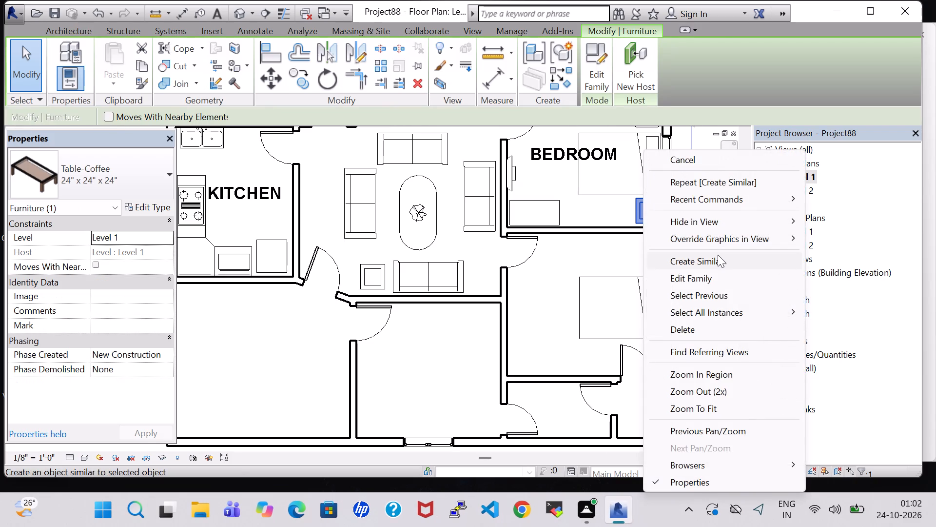
click(718, 255)
scroll(651, 263, up, 5)
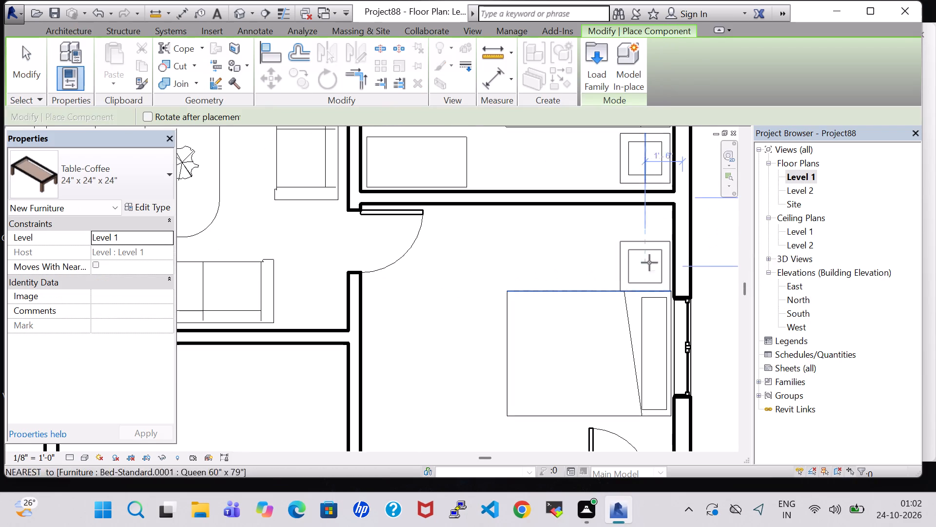
click(644, 258)
key(Escape)
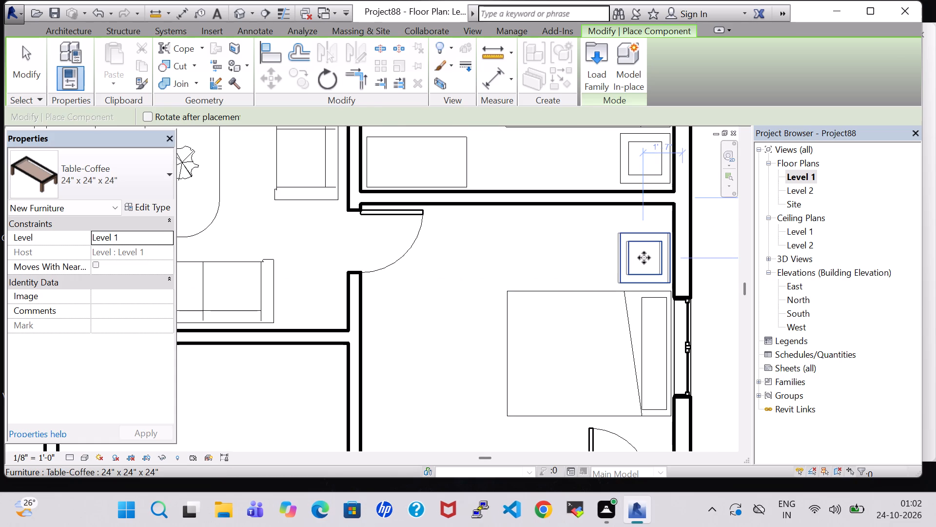
key(Escape)
click(644, 258)
click(585, 250)
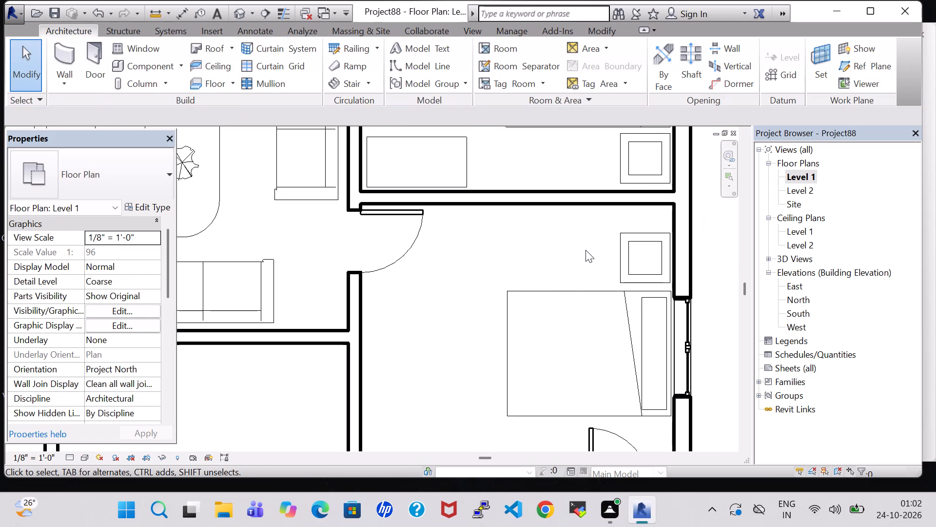
Place a matching 32" flat screen TV against the wall opposite the new bed, rotated to face the bed.
scroll(585, 250, down, 5)
click(477, 169)
right_click(477, 169)
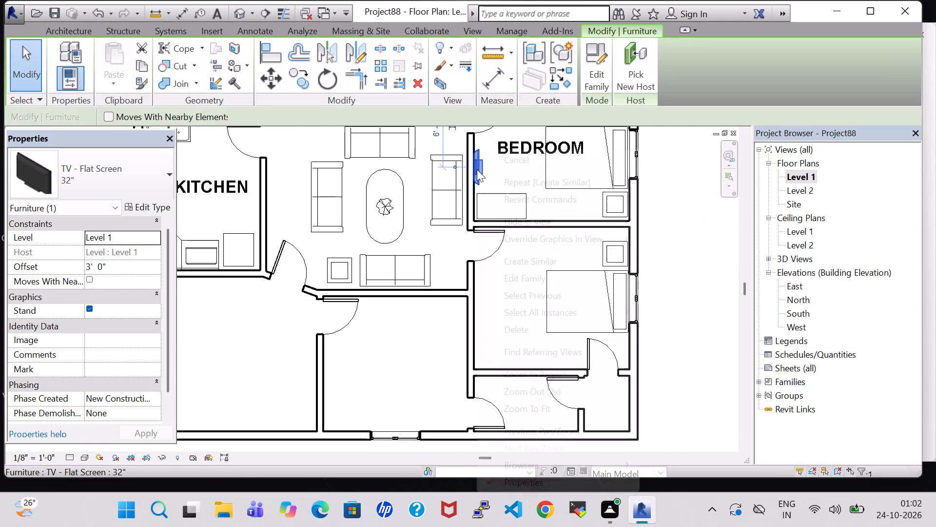
click(544, 258)
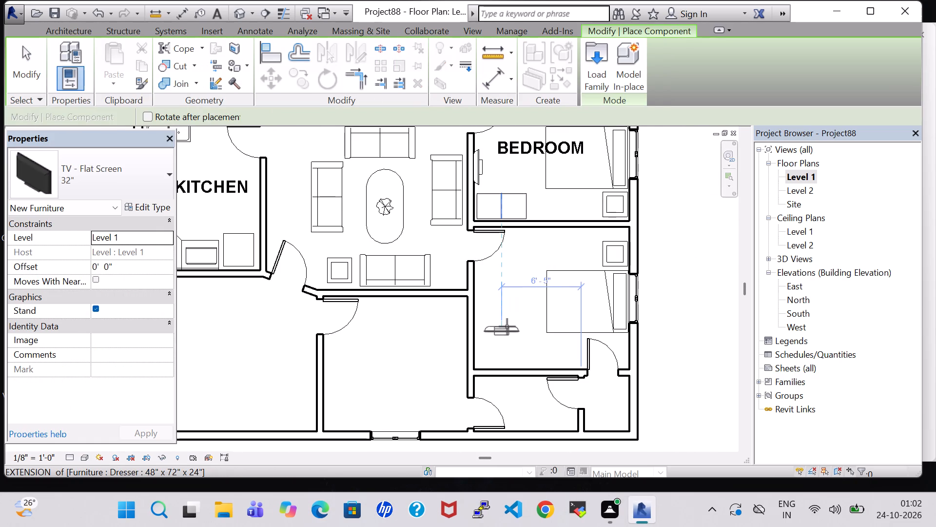
key(space)
scroll(507, 326, up, 5)
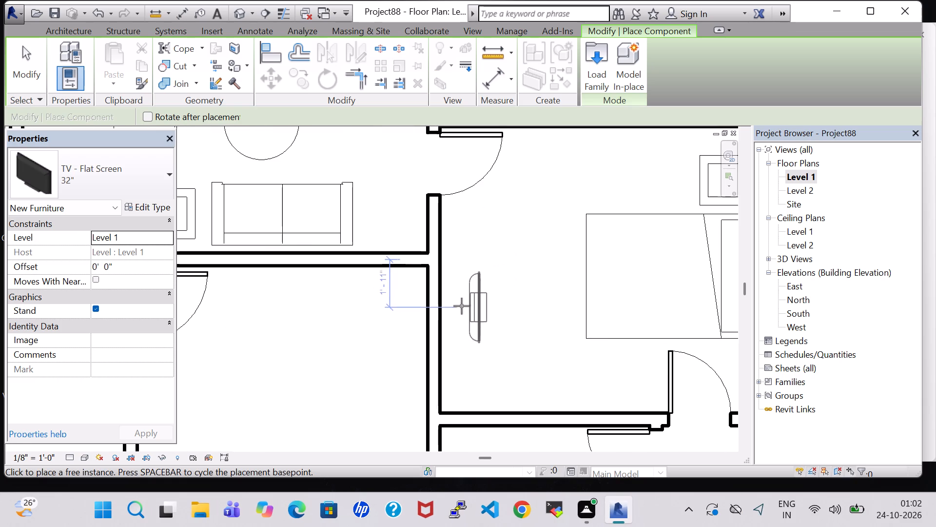
click(444, 300)
key(Escape)
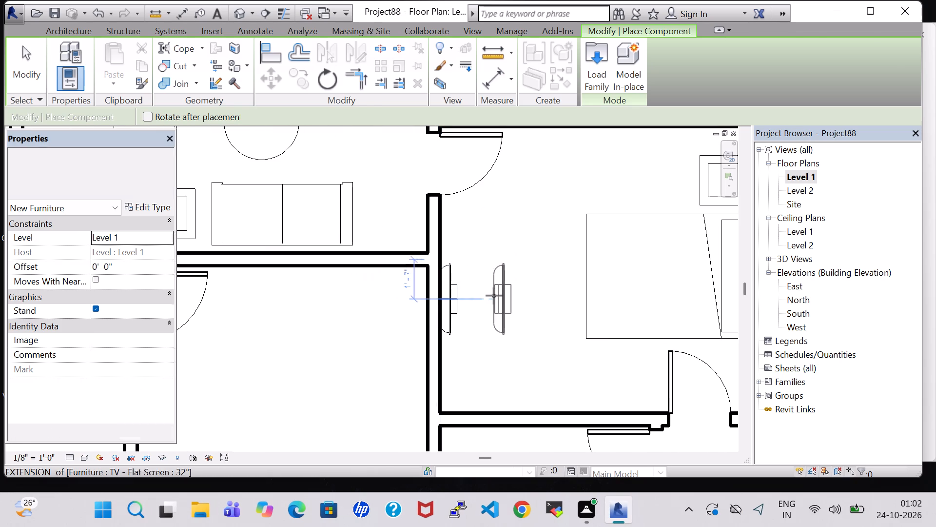
key(Escape)
Set the new TV's offset from Level 1 to 3' 0".
click(456, 296)
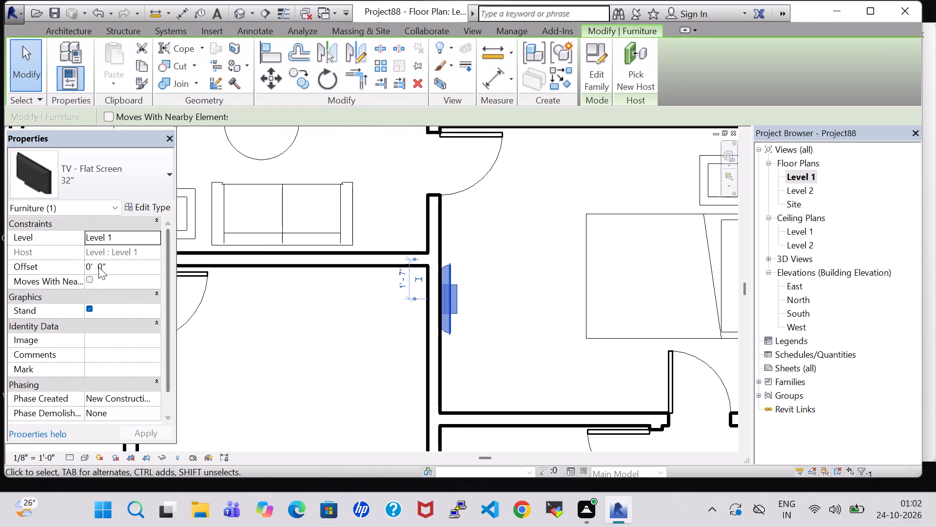
click(93, 267)
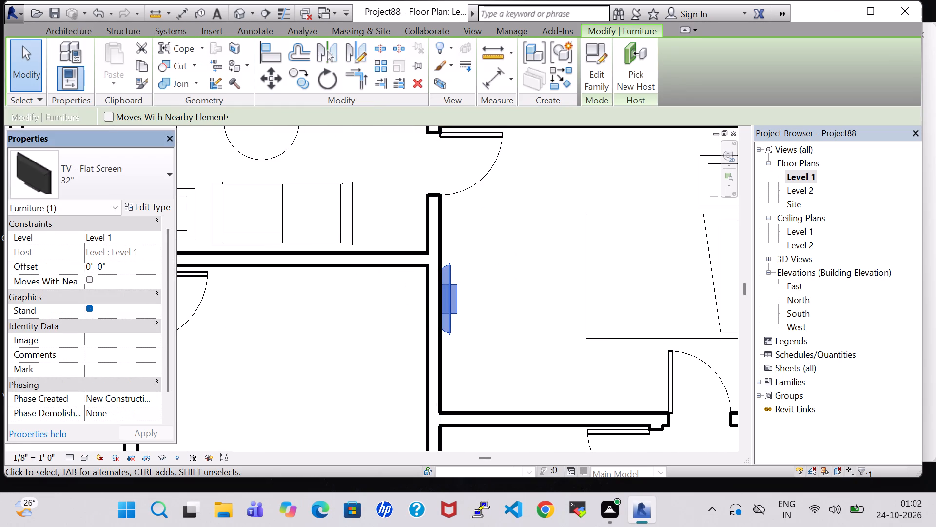
click(92, 267)
key(Left)
key(BackSpace)
key(3)
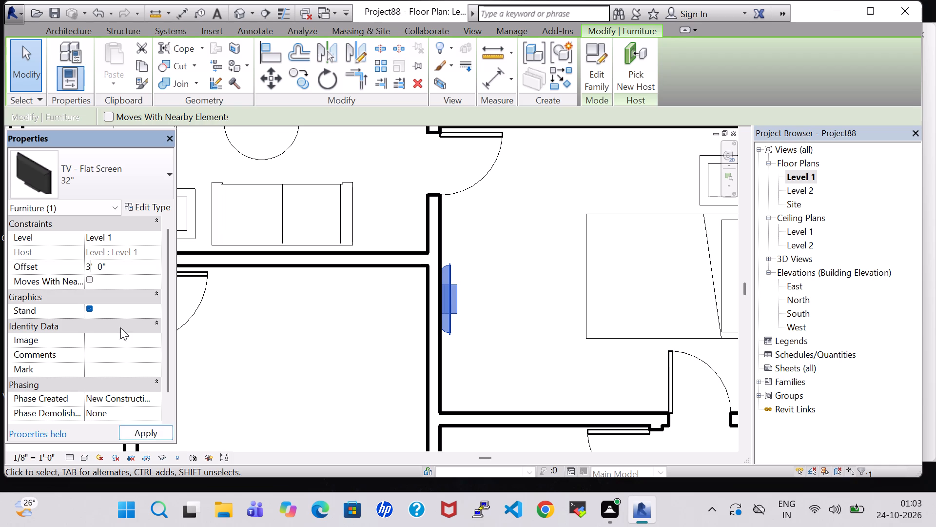
click(527, 299)
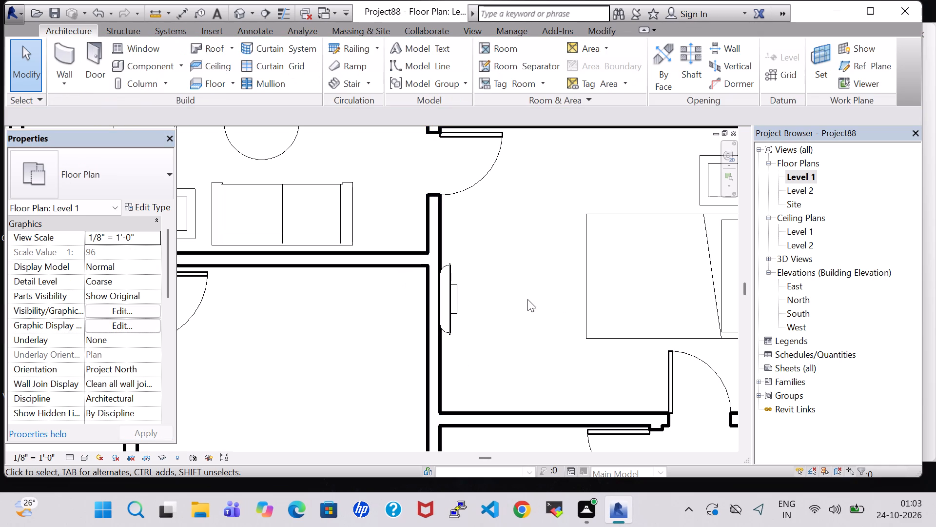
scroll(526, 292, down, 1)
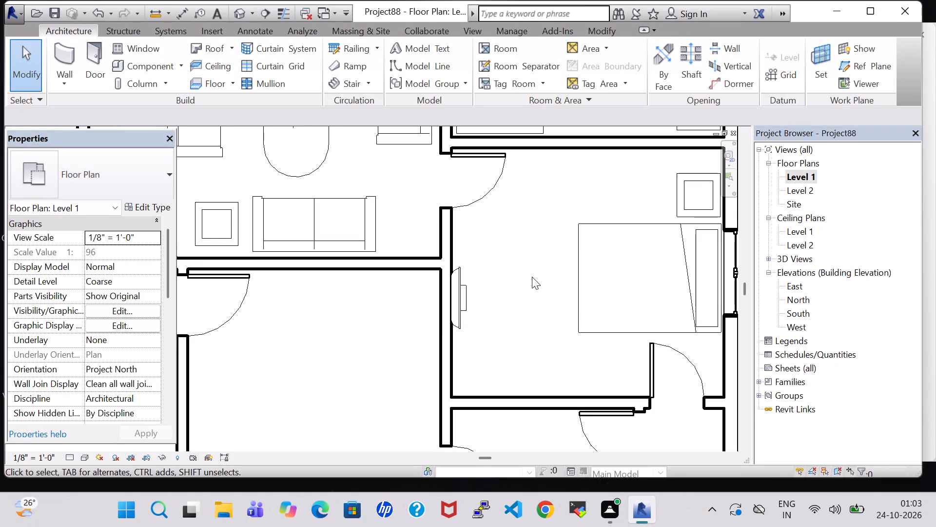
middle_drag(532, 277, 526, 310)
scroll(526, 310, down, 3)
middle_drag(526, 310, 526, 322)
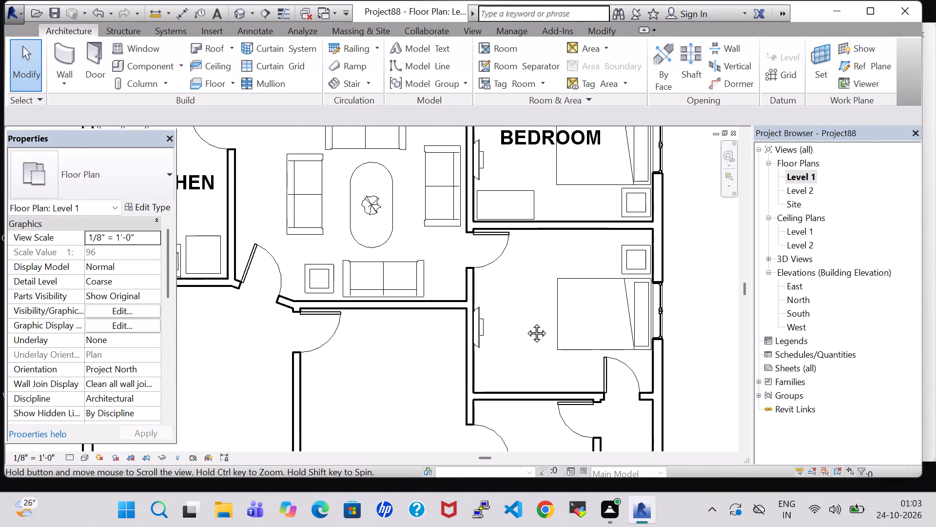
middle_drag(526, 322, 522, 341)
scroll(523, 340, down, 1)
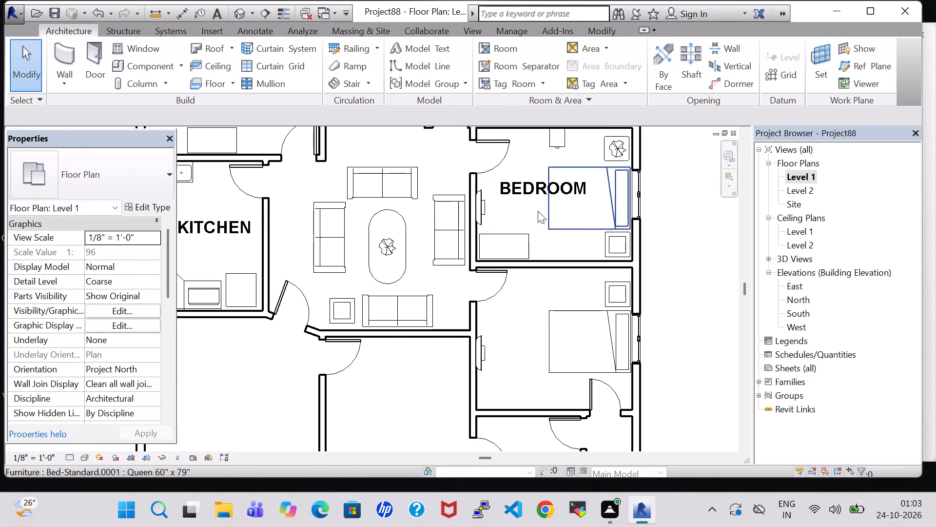
Place a matching 48" x 72" x 24" dresser in the unlabelled bedroom, against the lower wall below the TV.
click(522, 245)
right_click(526, 254)
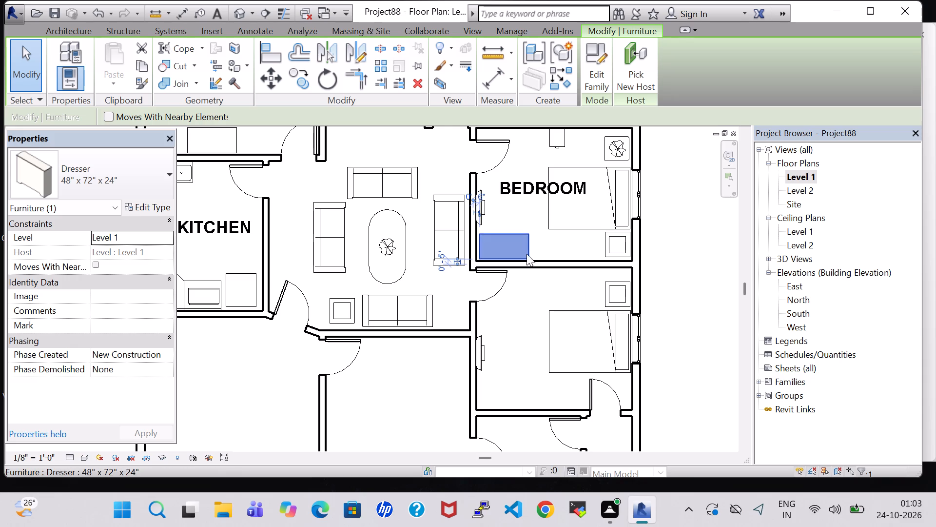
click(604, 263)
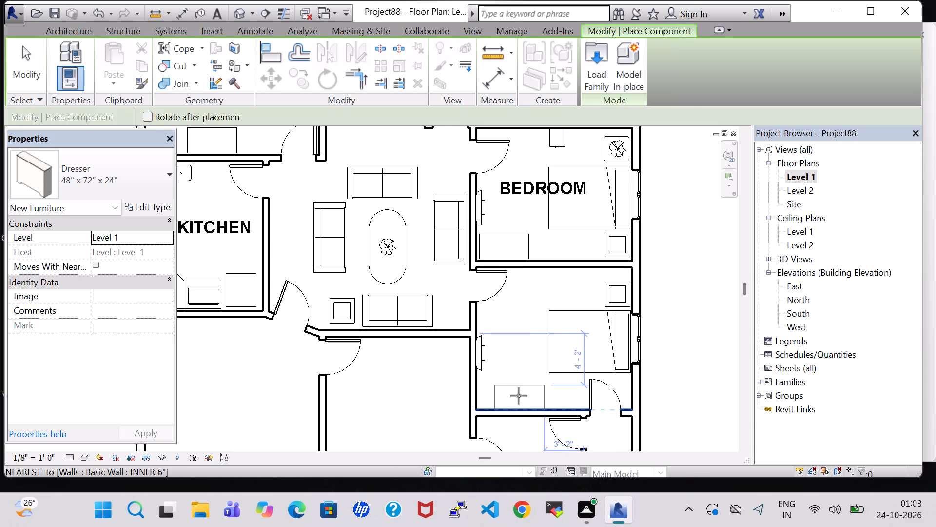
scroll(519, 396, up, 2)
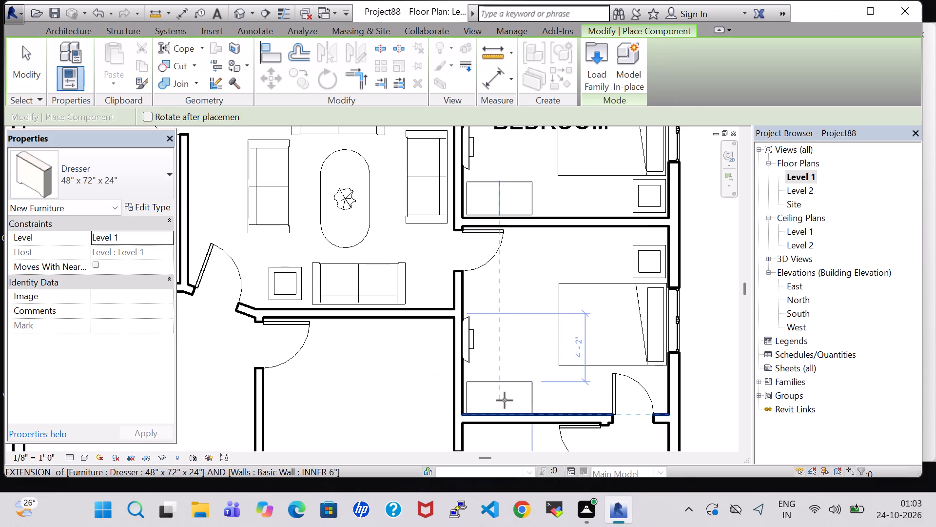
click(505, 400)
key(Escape)
key(Escape)
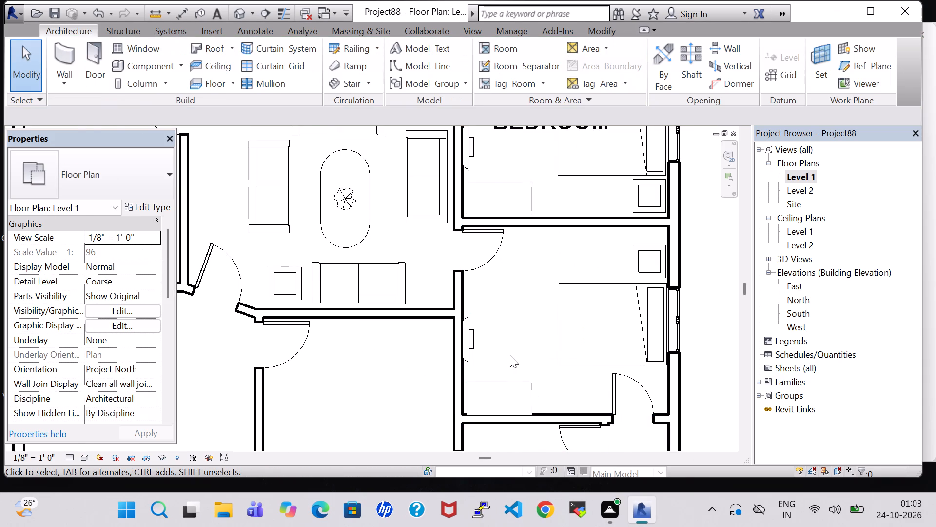
In the 3D view, rotate the new dresser 180° so its drawers face into the bedroom.
scroll(510, 355, down, 2)
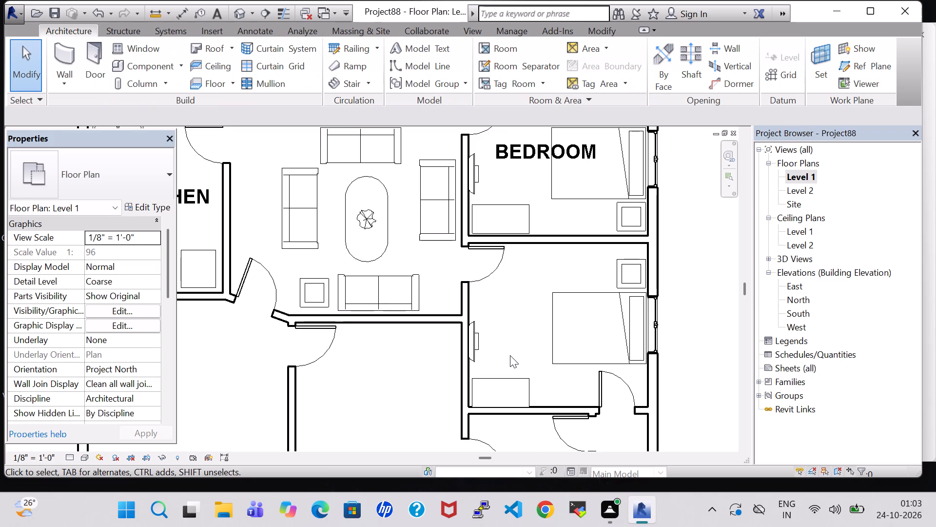
click(241, 8)
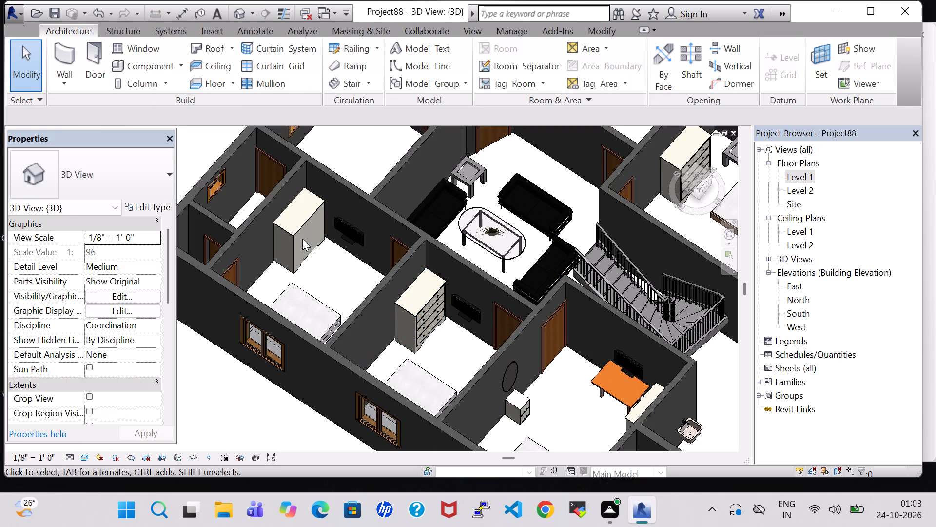
click(298, 234)
key(space)
key(space)
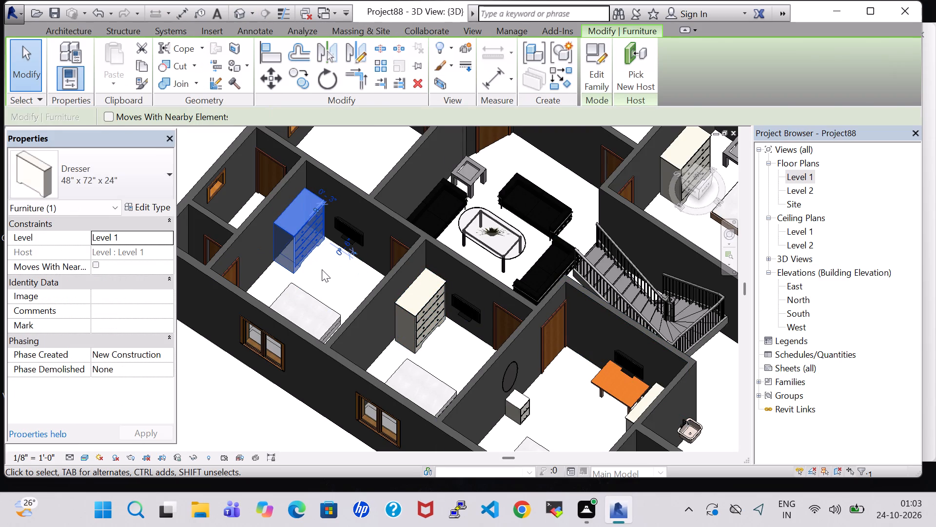
click(322, 269)
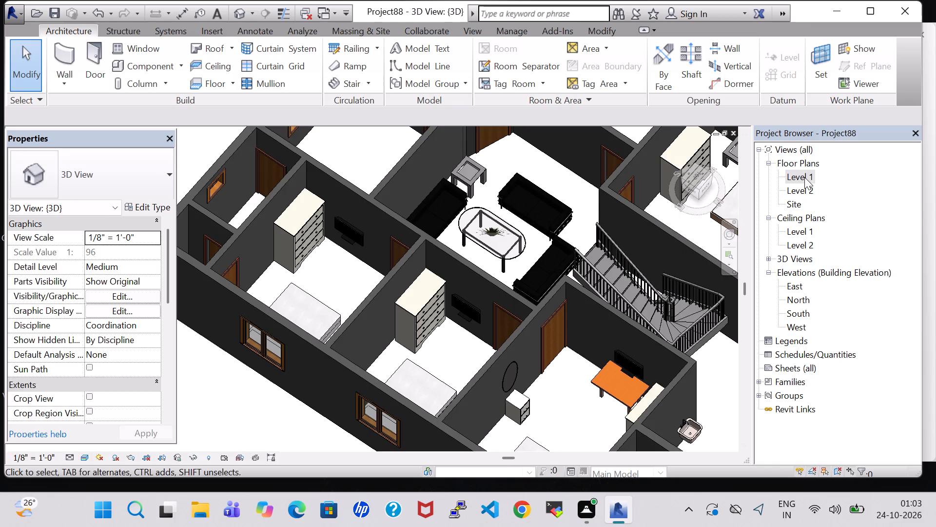
In the Level 1 floor plan, nudge the new dresser up slightly, away from the bedroom's lower wall.
double_click(804, 177)
middle_drag(654, 380, 661, 341)
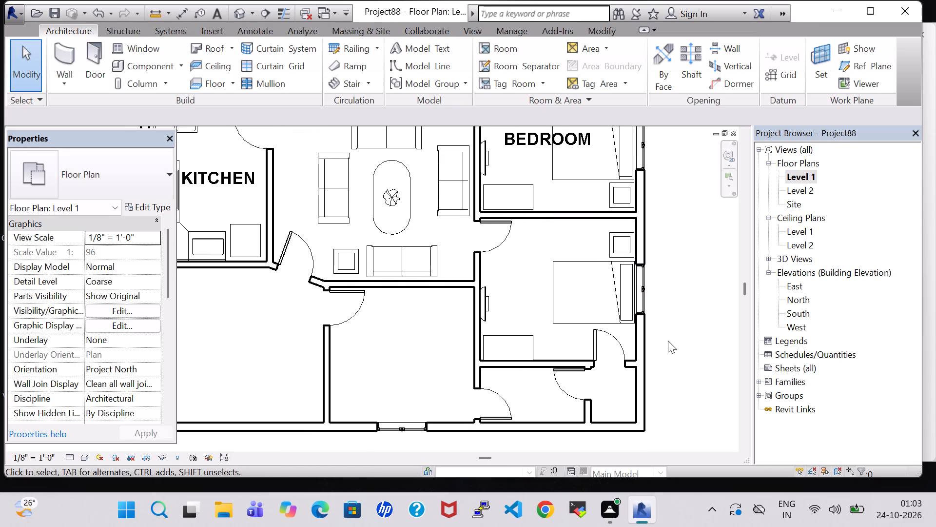
click(513, 336)
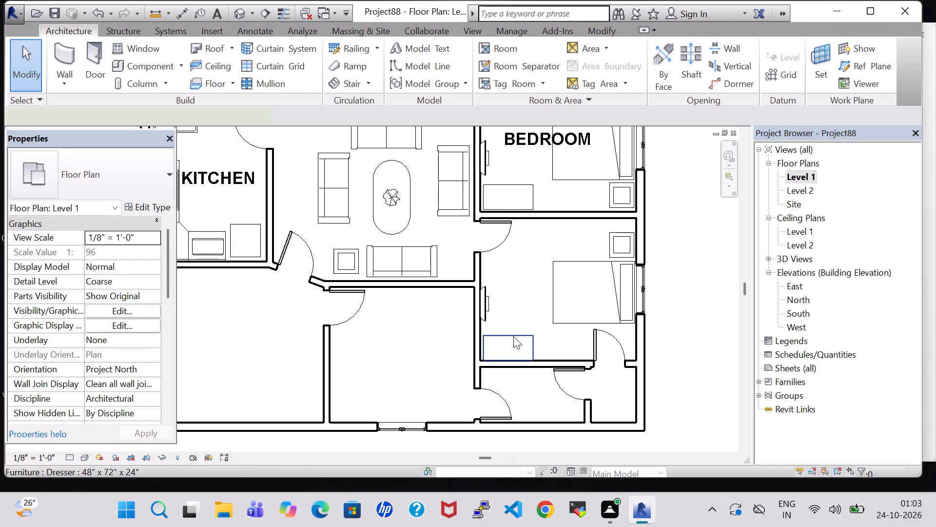
key(Up)
click(673, 368)
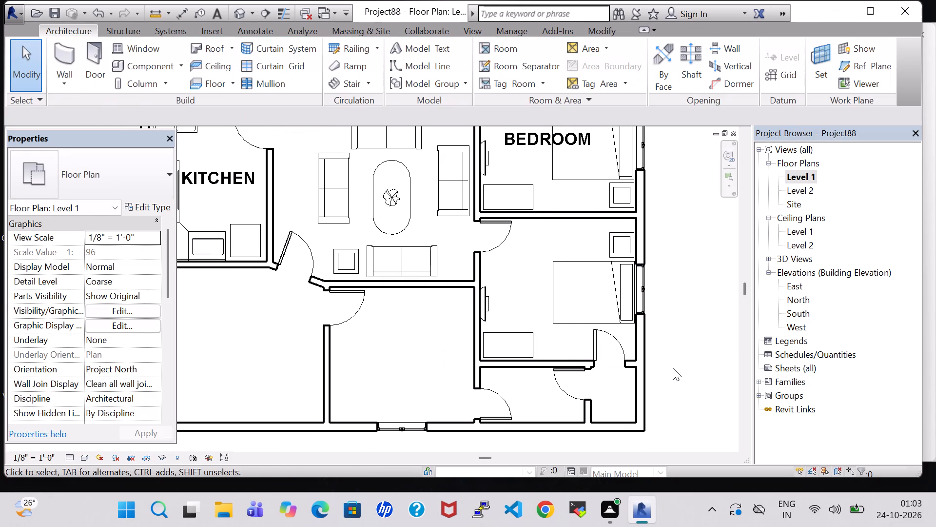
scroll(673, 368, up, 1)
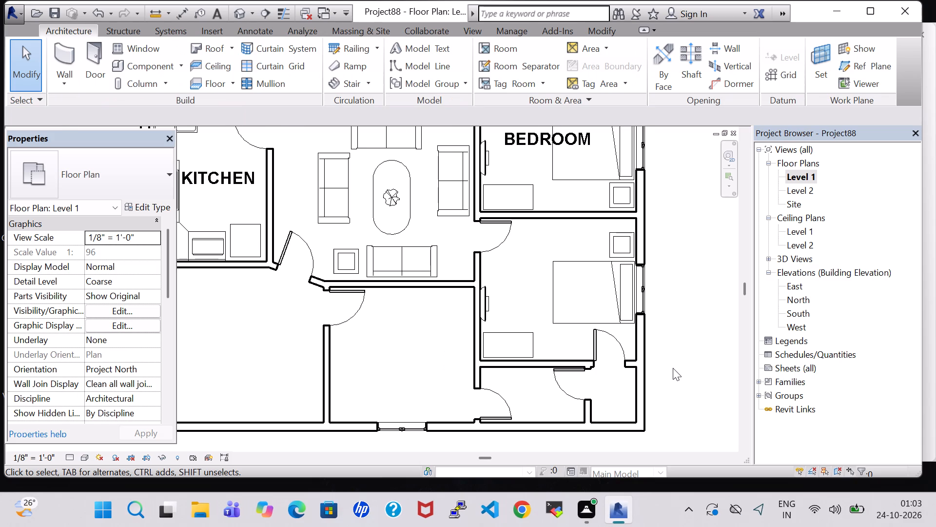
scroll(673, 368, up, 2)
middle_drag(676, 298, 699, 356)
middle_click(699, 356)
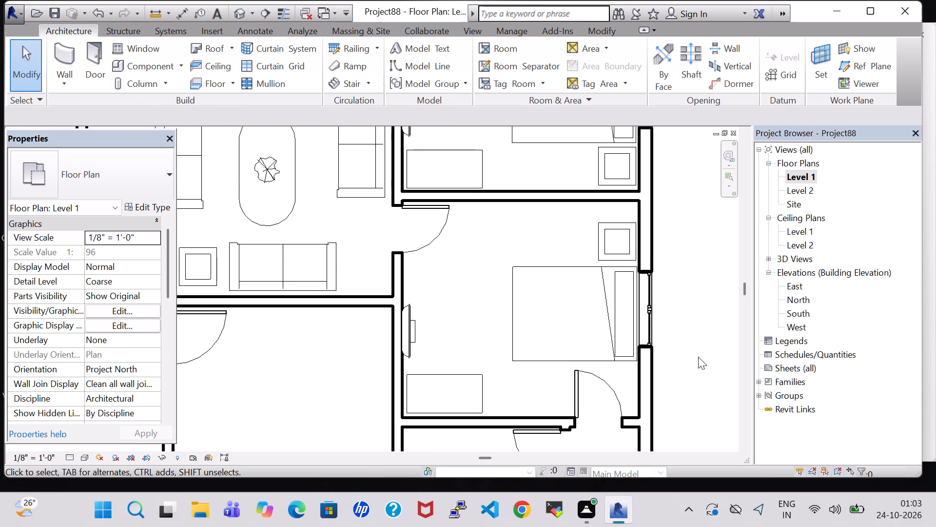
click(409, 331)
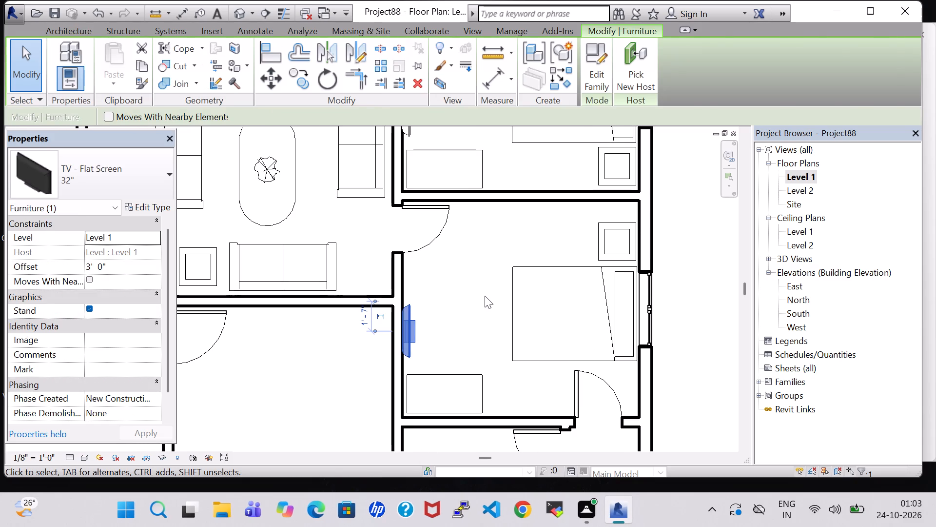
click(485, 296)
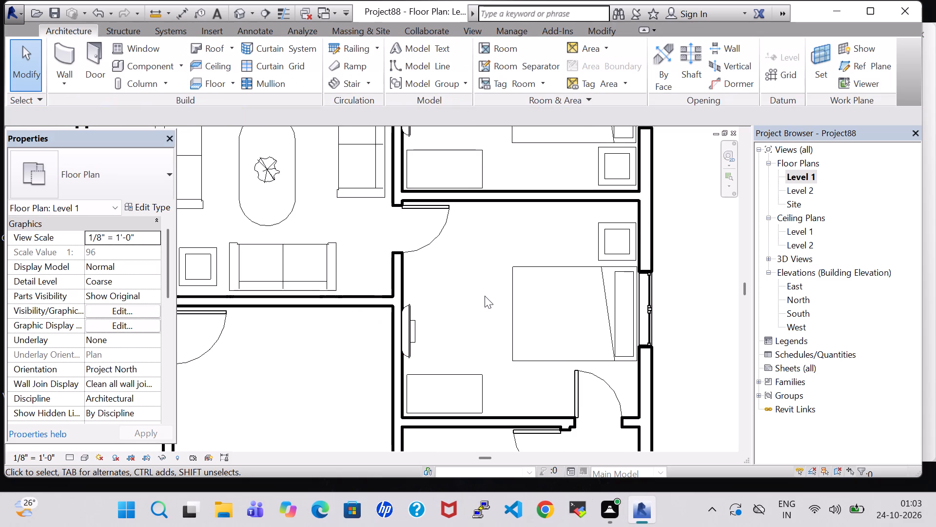
Place a matching 15" x 18" two-drawer file cabinet at the unlabelled bedroom's upper wall and nudge it down clear of the wall.
scroll(485, 296, down, 3)
middle_click(485, 296)
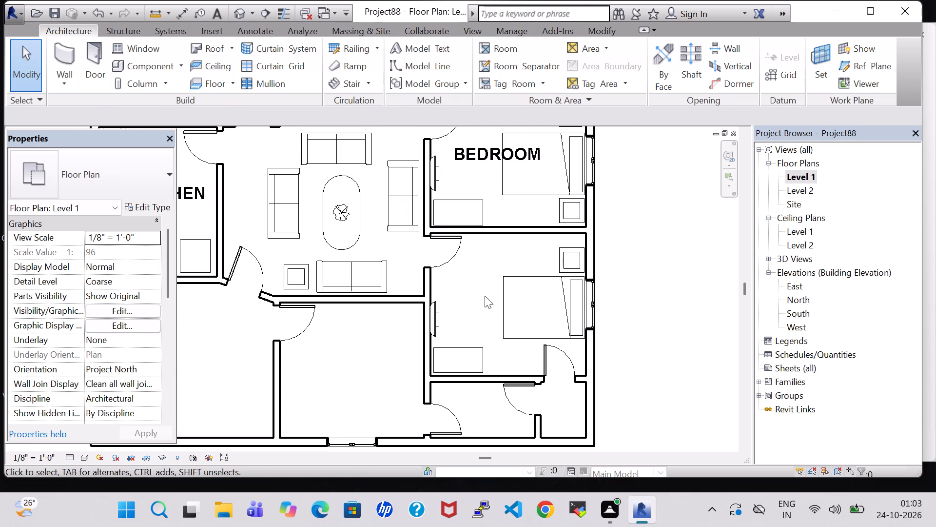
scroll(491, 267, down, 2)
click(510, 148)
right_click(510, 148)
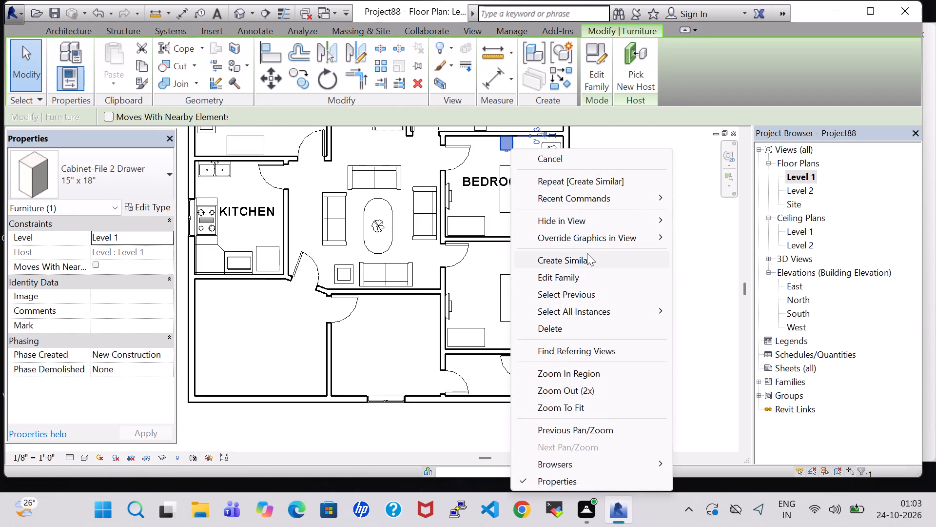
click(587, 253)
scroll(514, 253, up, 5)
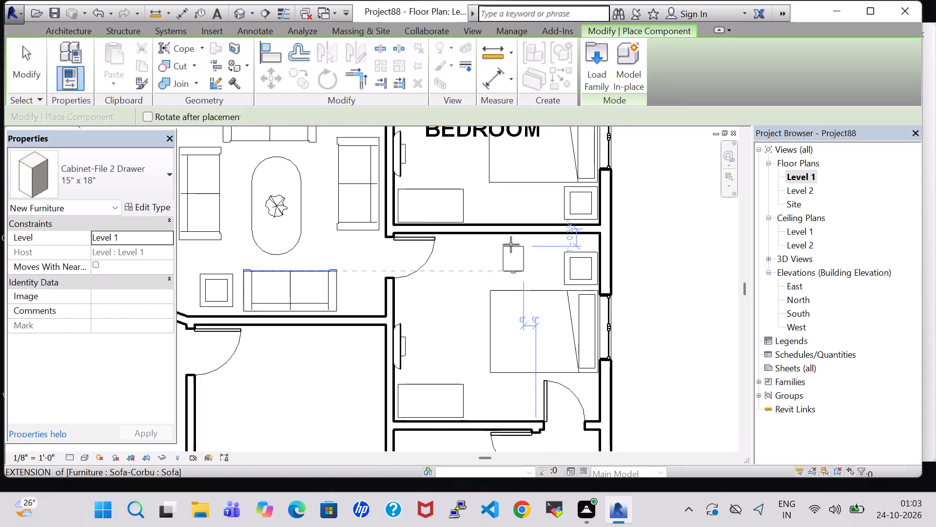
click(509, 239)
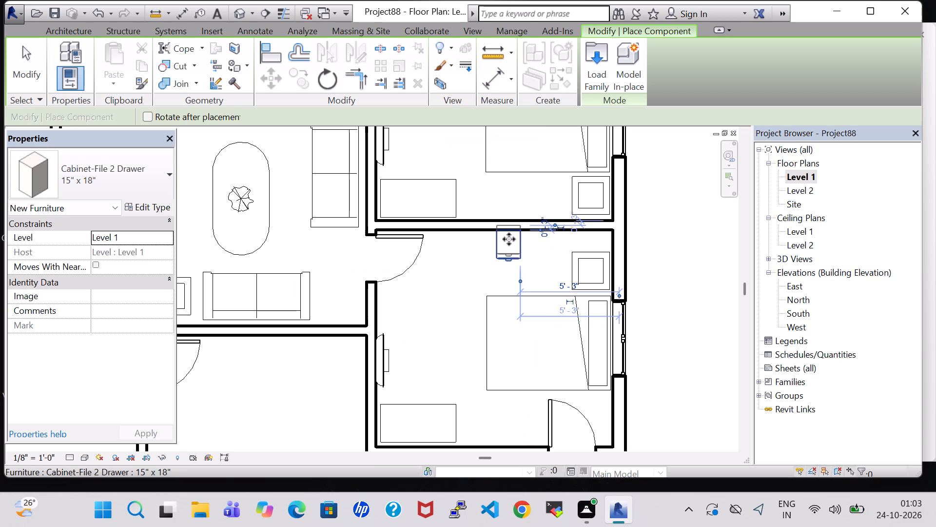
key(Escape)
key(Escape)
click(501, 252)
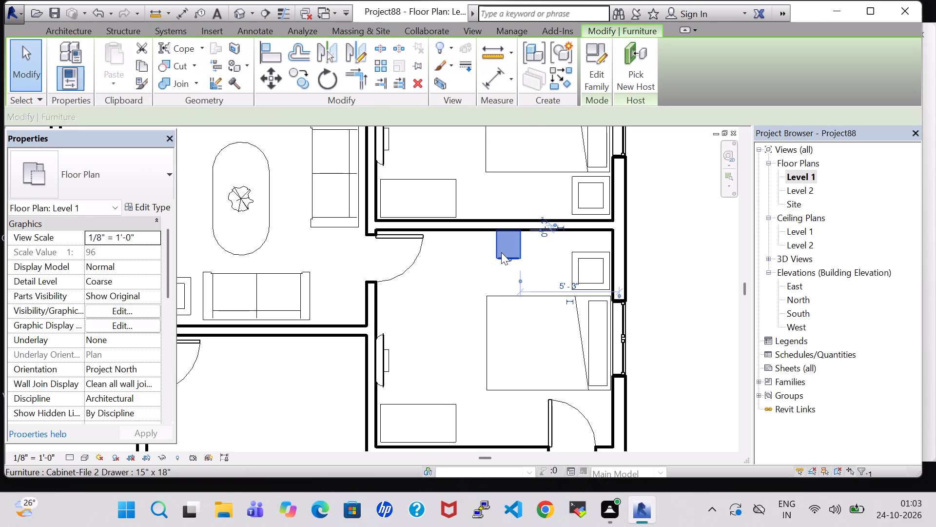
key(Down)
click(690, 297)
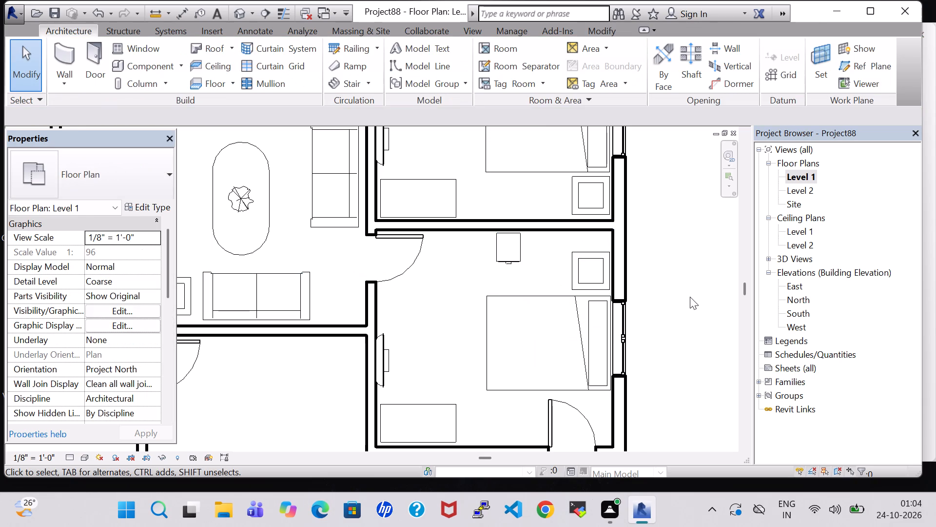
Place a tagged room in the small corner space below the newly furnished bedroom and name it DRS.
scroll(690, 297, down, 6)
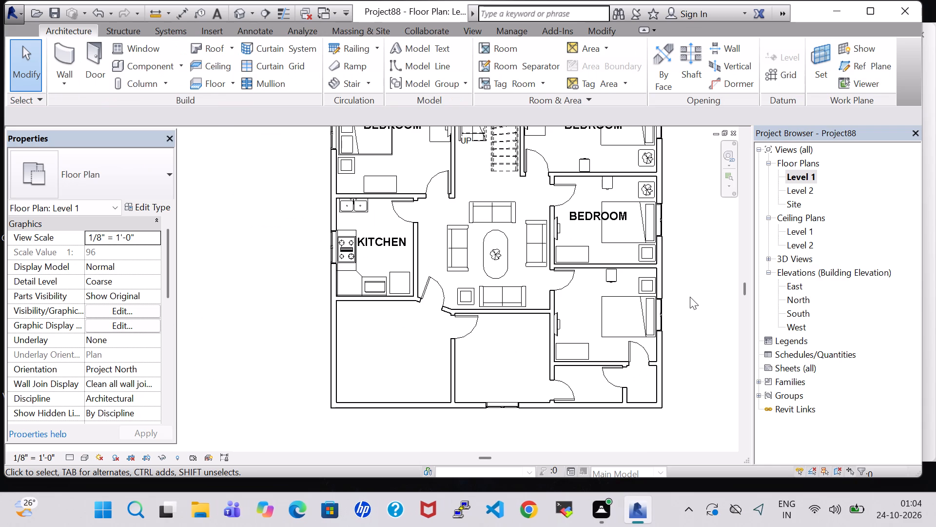
scroll(685, 300, up, 2)
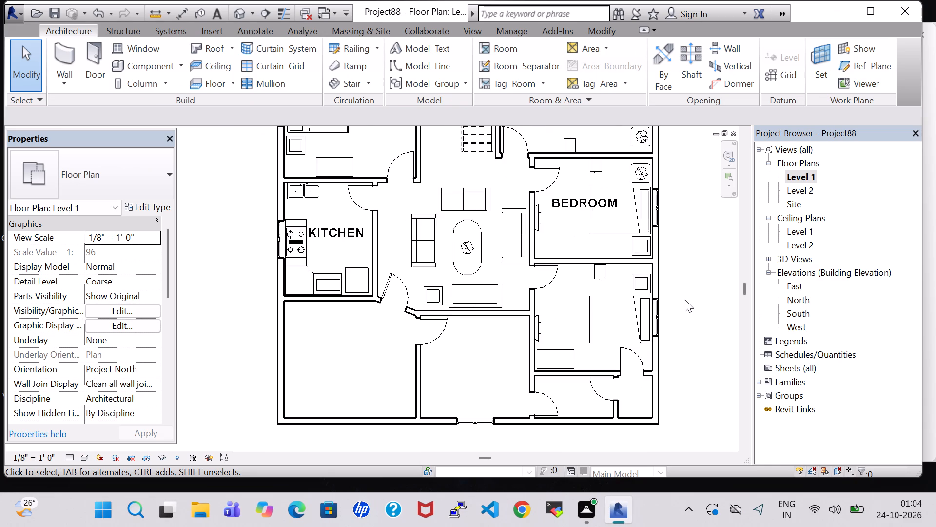
scroll(685, 300, up, 1)
middle_drag(685, 300, 672, 265)
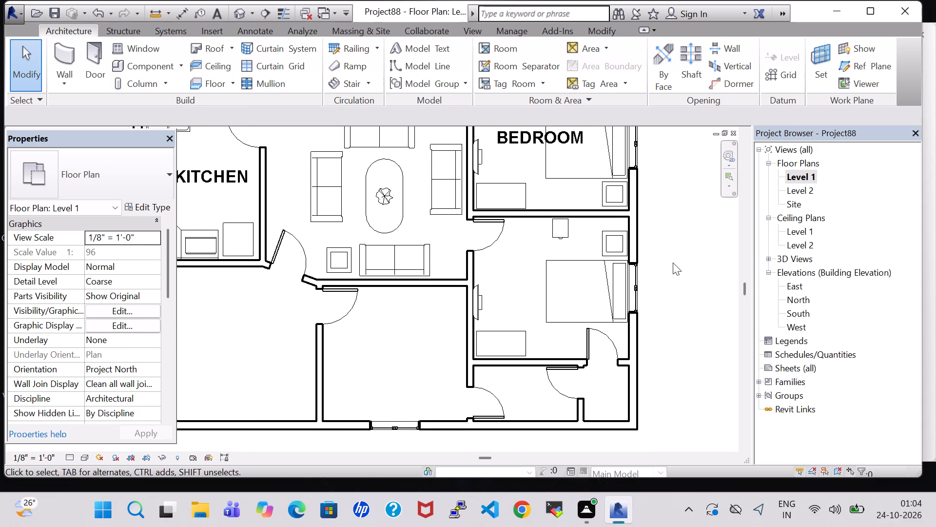
scroll(673, 263, down, 2)
click(514, 50)
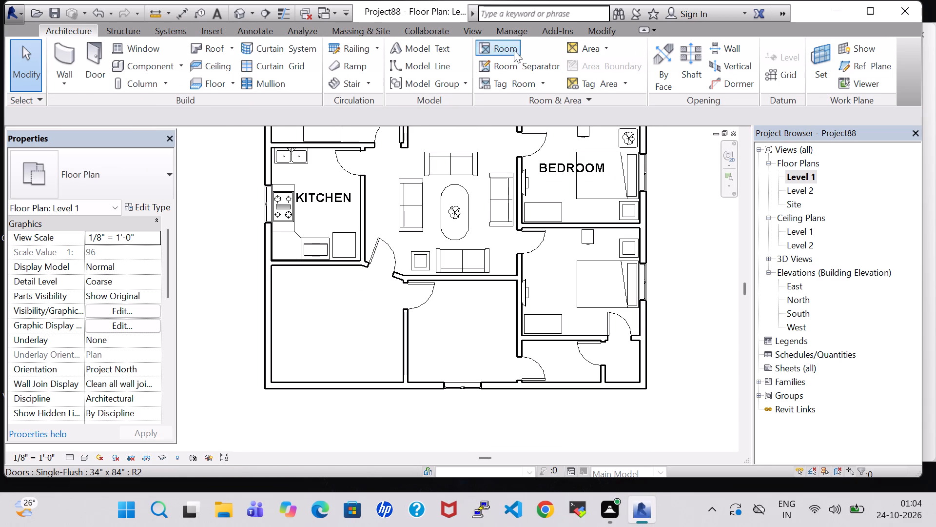
click(625, 366)
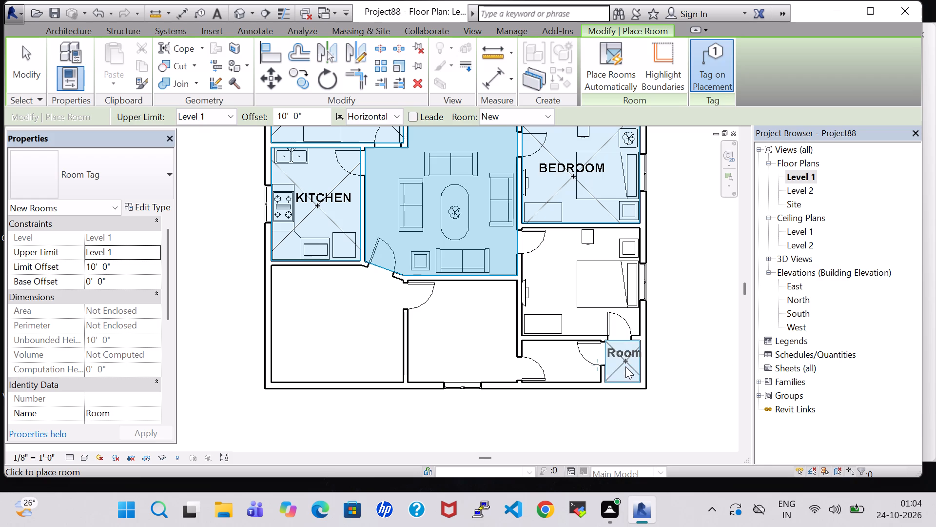
key(Escape)
key(Escape)
double_click(625, 351)
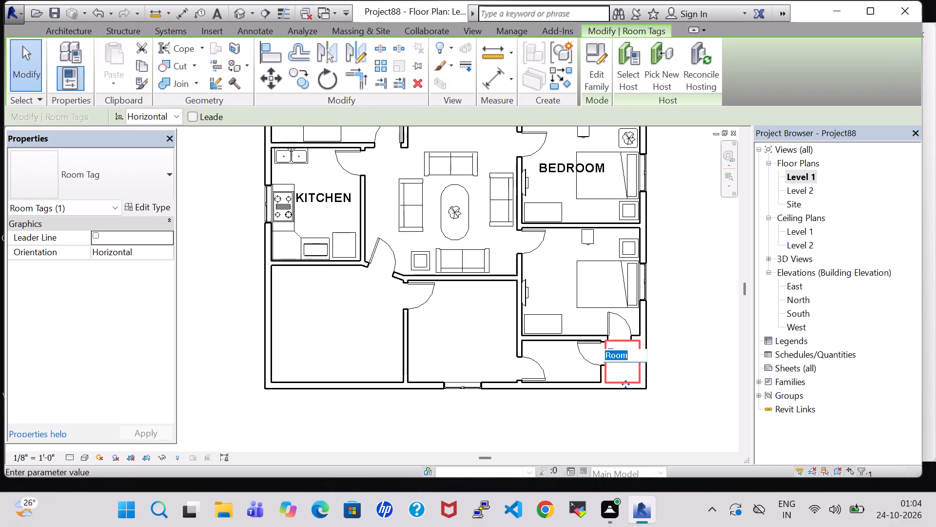
key(BackSpace)
text(DRS)
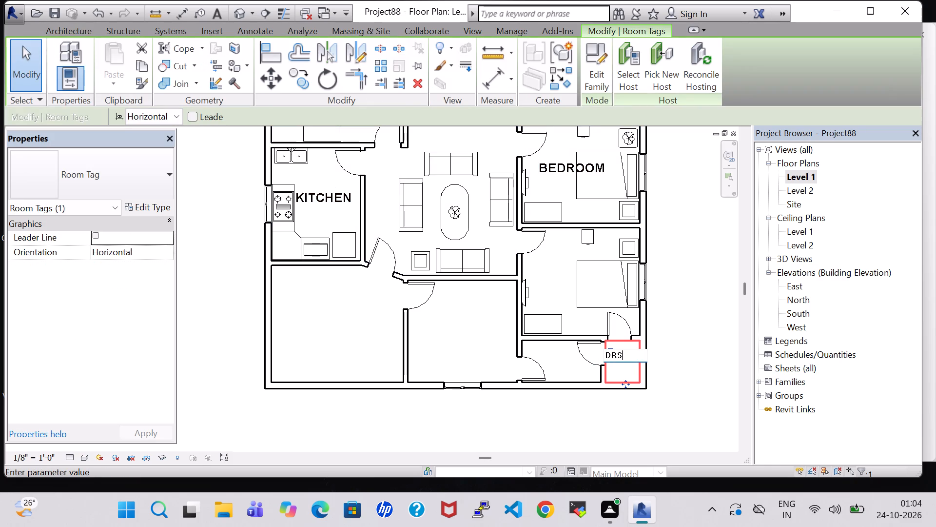
key(Return)
Nudge the DRS room tag left and down so it sits centred in its small room.
key(Left)
key(Down)
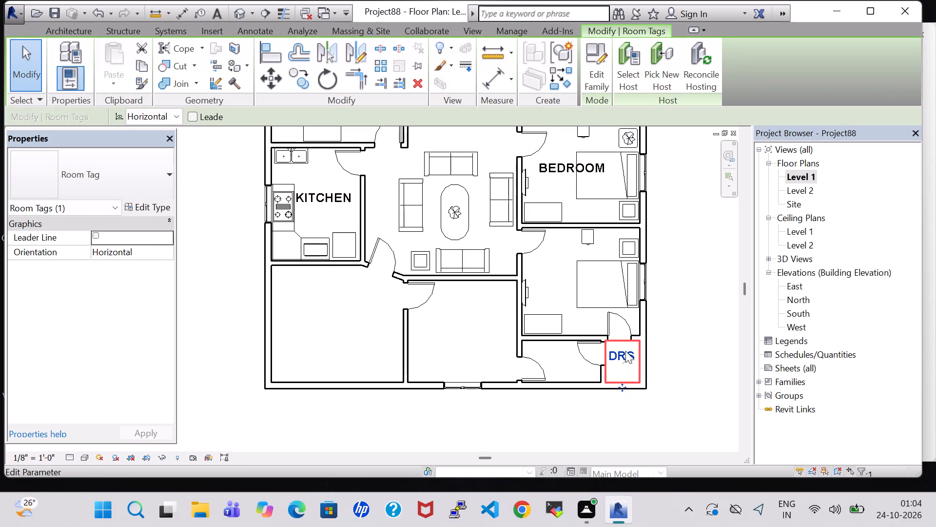
key(Down)
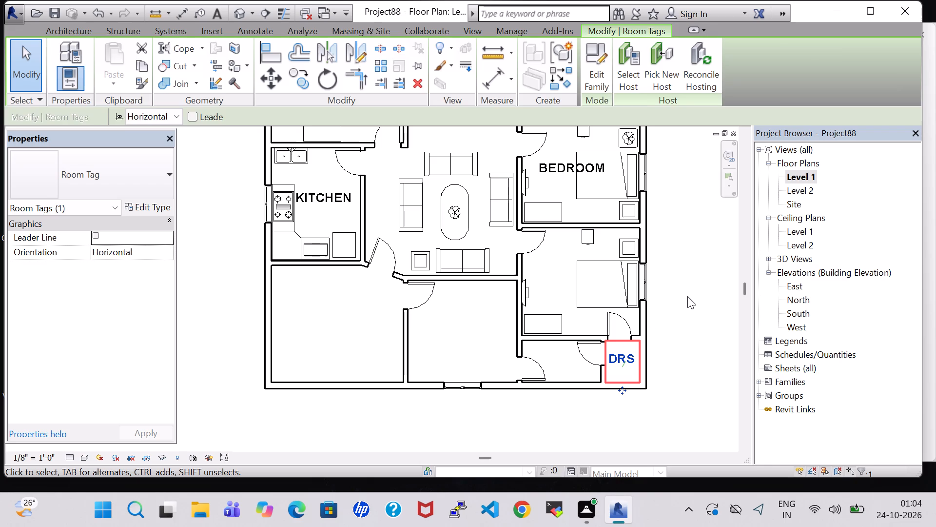
click(687, 296)
Place a tagged room in the unlabelled furnished bedroom directly above the DRS room and name it BEDROOM.
click(514, 51)
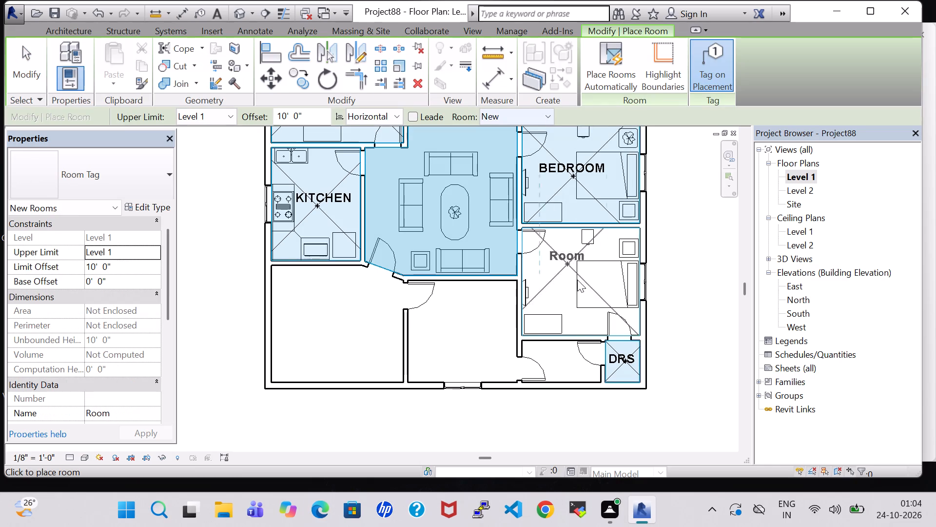
click(585, 279)
key(Escape)
key(Escape)
double_click(574, 266)
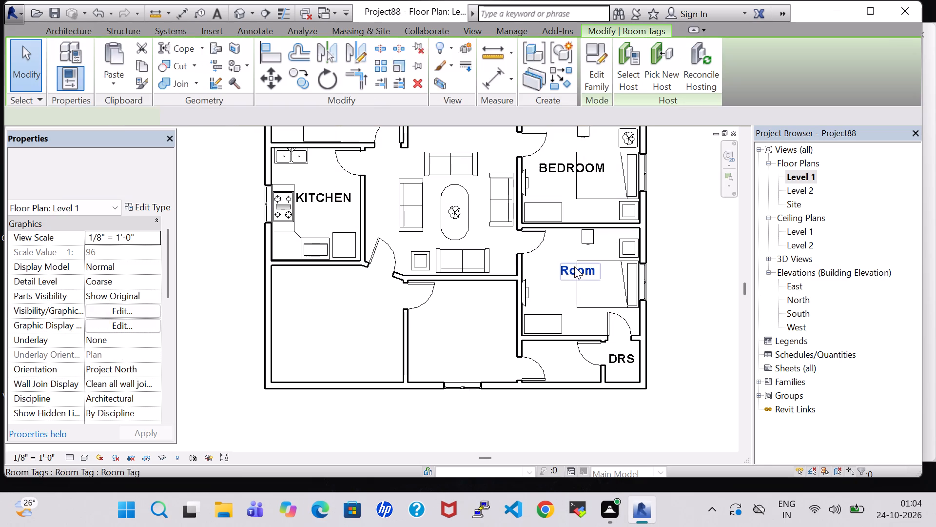
key(BackSpace)
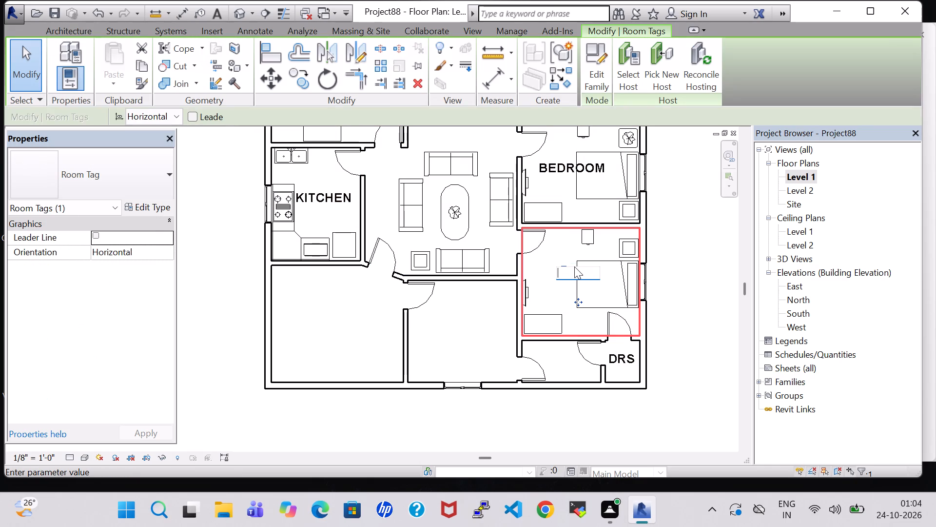
text(BEDROOM)
key(Return)
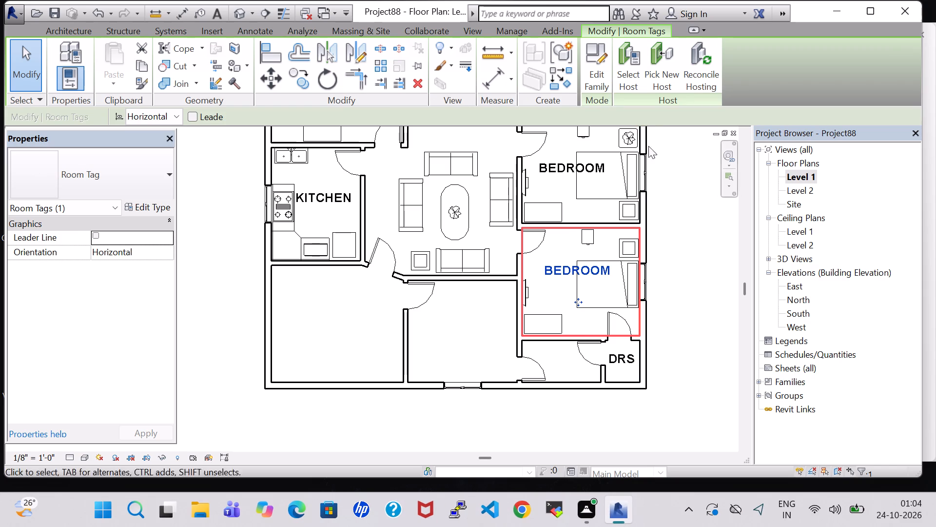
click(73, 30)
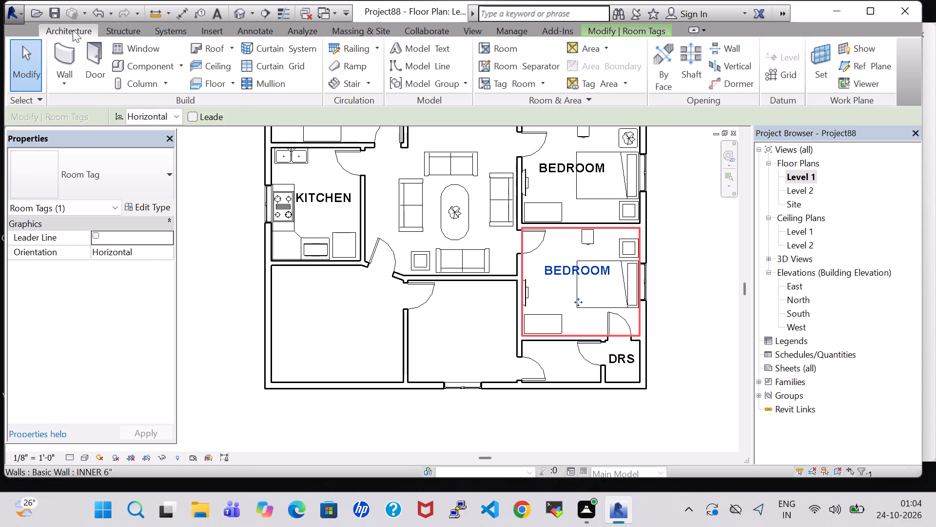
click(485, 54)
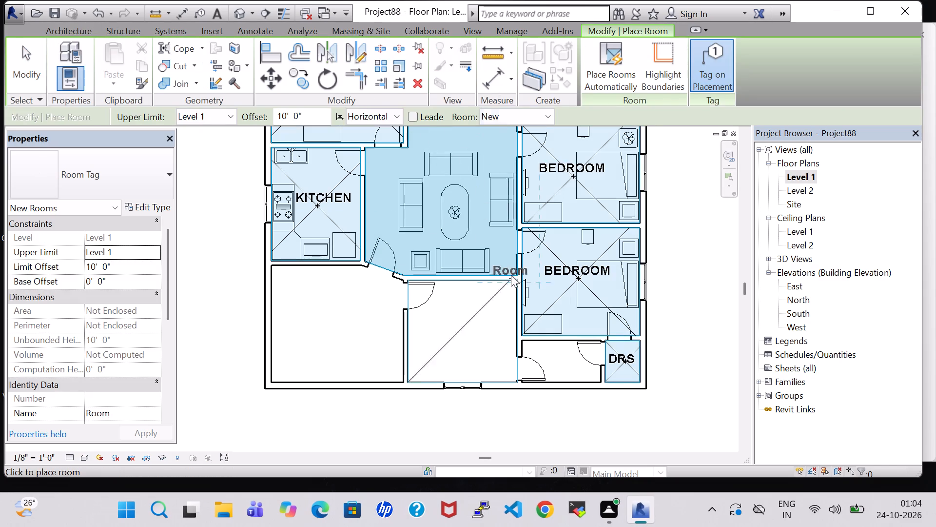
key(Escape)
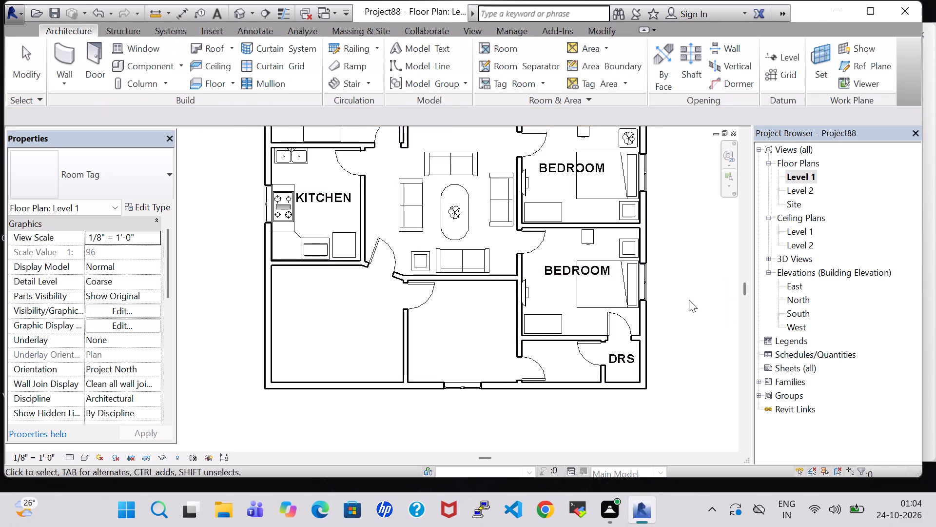
Place a tagged room in the central living space with the sofas and oval table and name it HALL.
scroll(466, 230, down, 2)
middle_drag(466, 230, 464, 267)
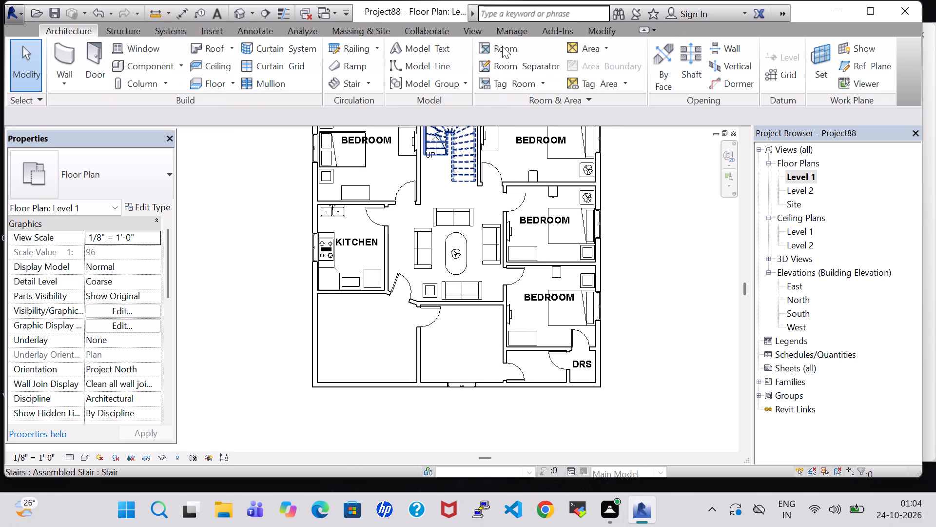
click(502, 46)
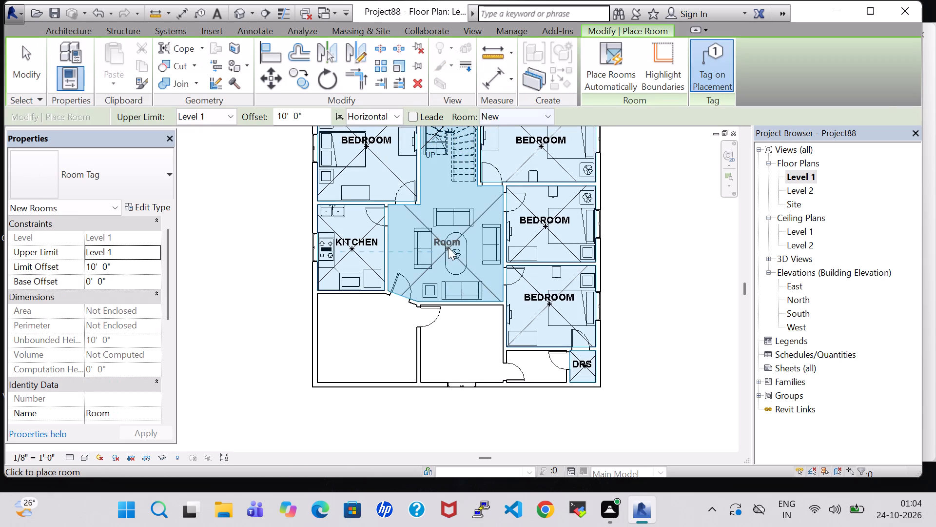
click(455, 247)
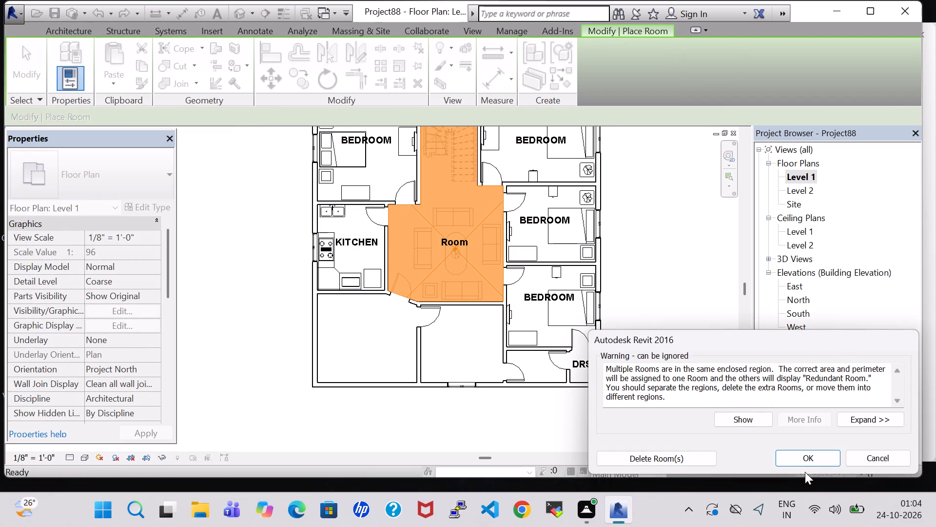
click(804, 464)
key(Escape)
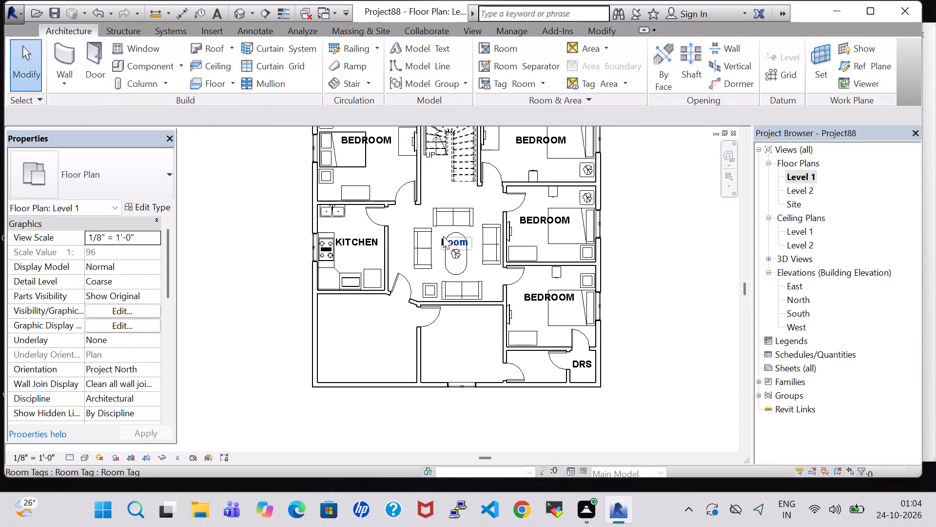
key(Escape)
double_click(455, 241)
key(BackSpace)
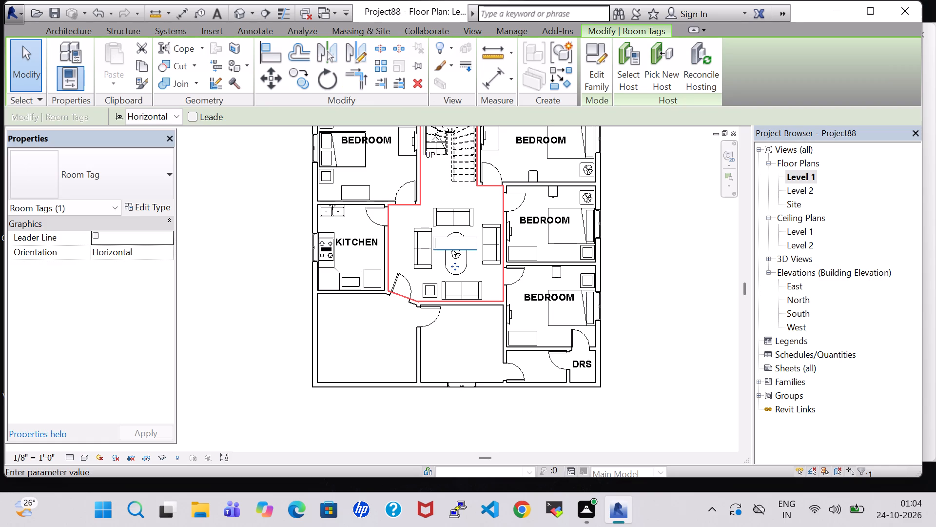
text(HALL)
key(Return)
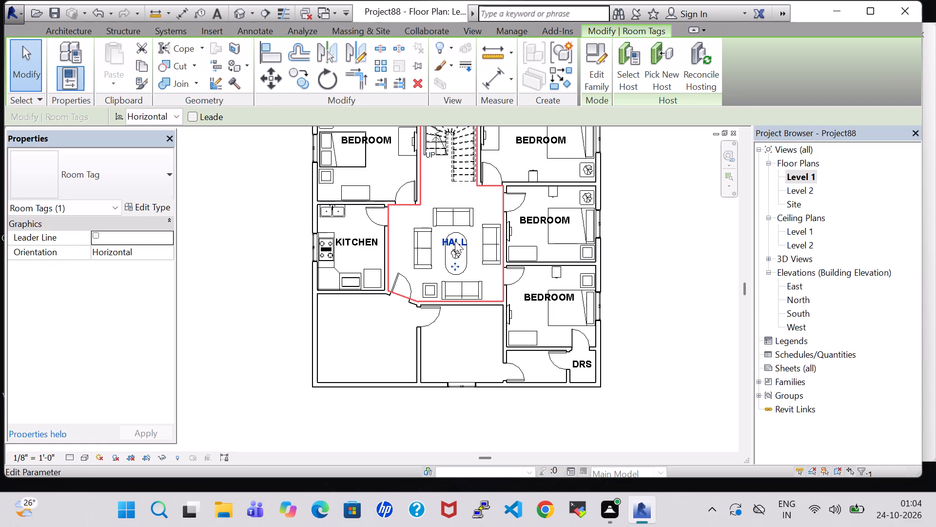
click(670, 255)
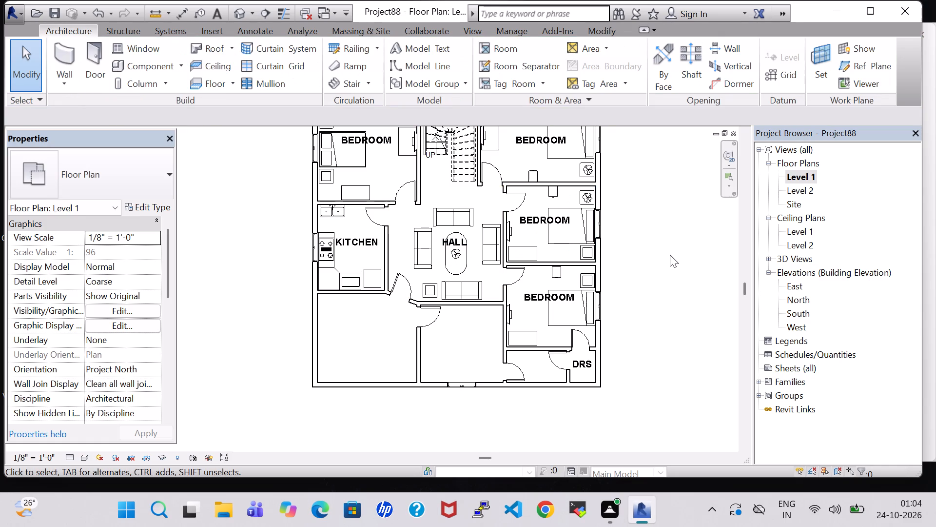
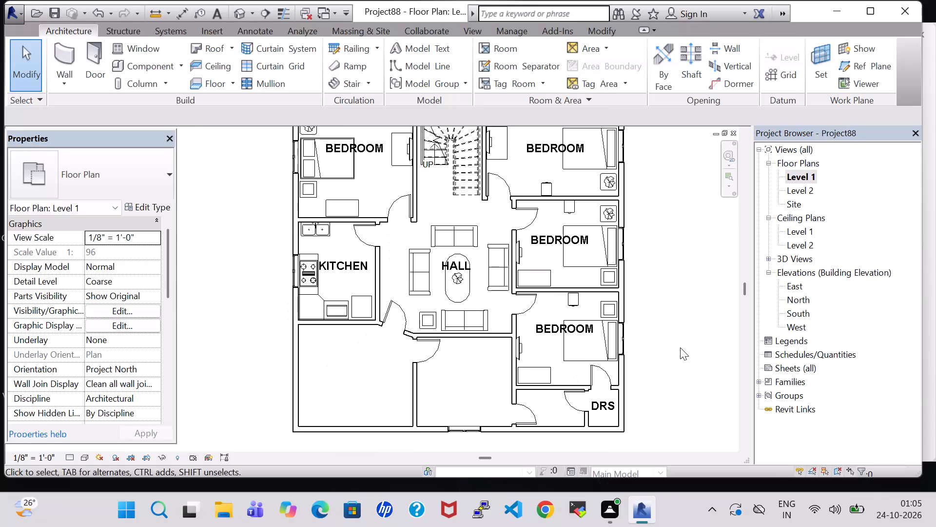
Place a copy of the bath's Sink Vanity-Square 20" x 18" against the upper wall of the small room beside DRS.
middle_drag(680, 347, 687, 307)
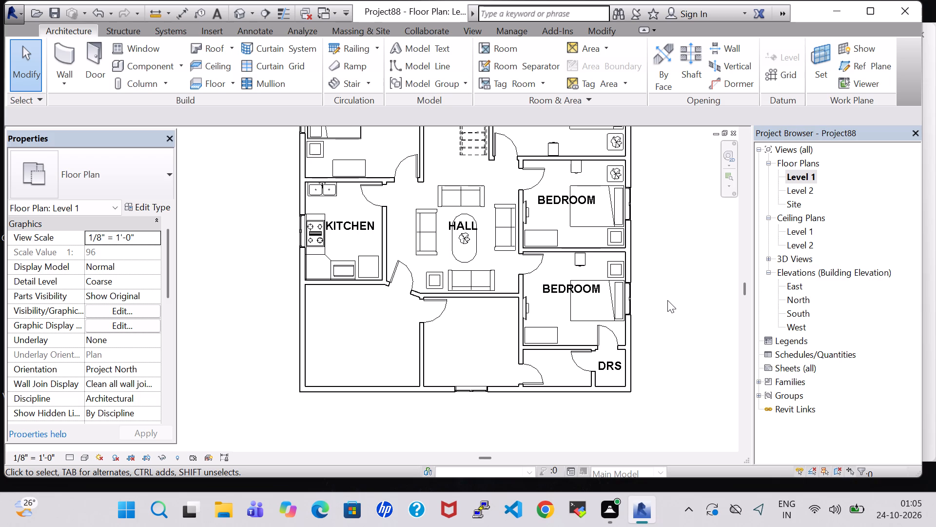
scroll(667, 300, down, 1)
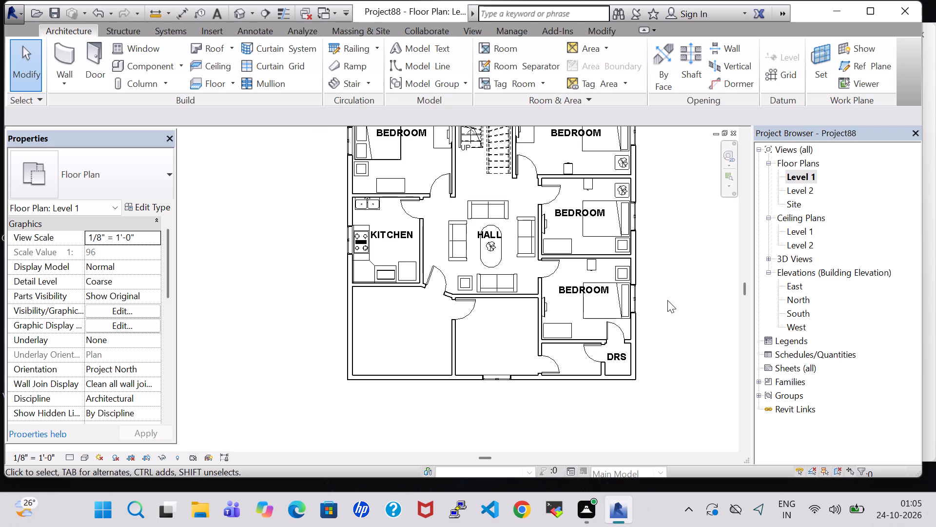
middle_click(653, 339)
middle_drag(705, 189, 688, 337)
click(344, 197)
right_click(344, 197)
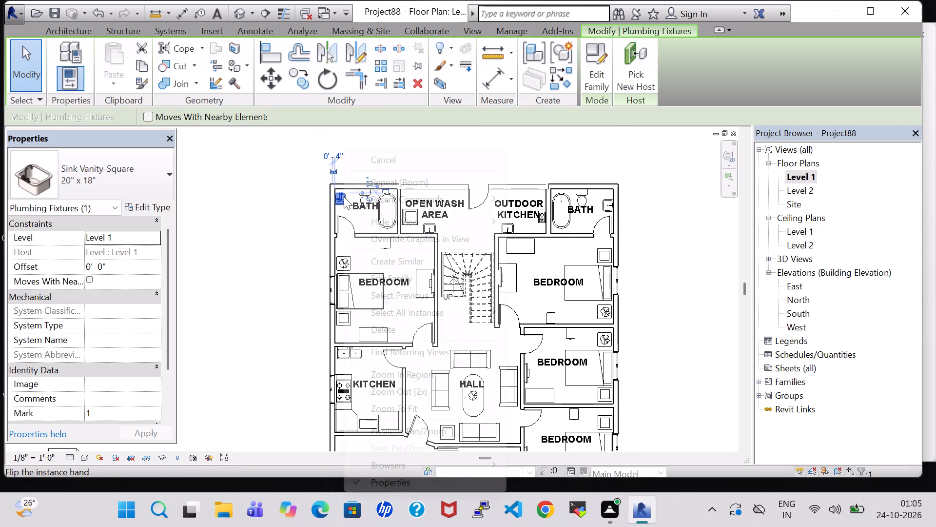
click(426, 265)
middle_drag(643, 313, 645, 282)
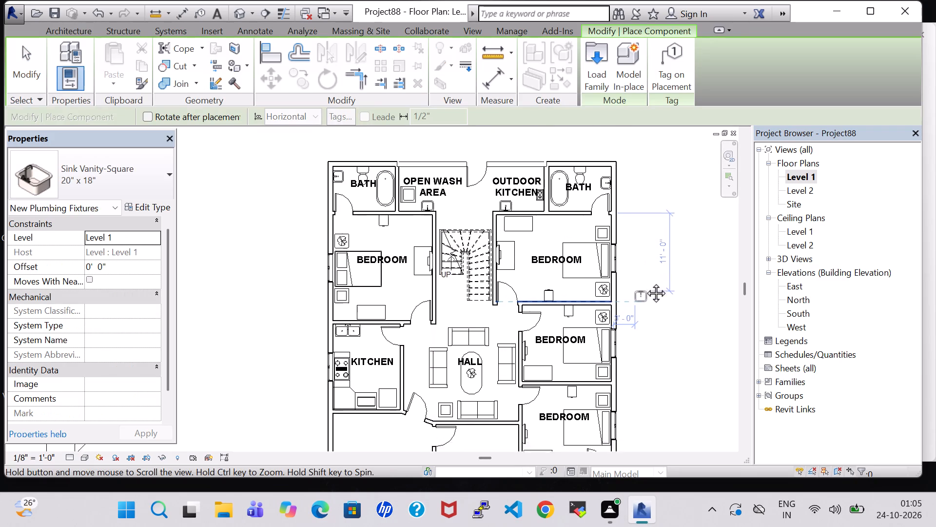
middle_drag(645, 282, 660, 240)
middle_click(660, 237)
middle_drag(670, 348, 644, 244)
scroll(600, 344, up, 6)
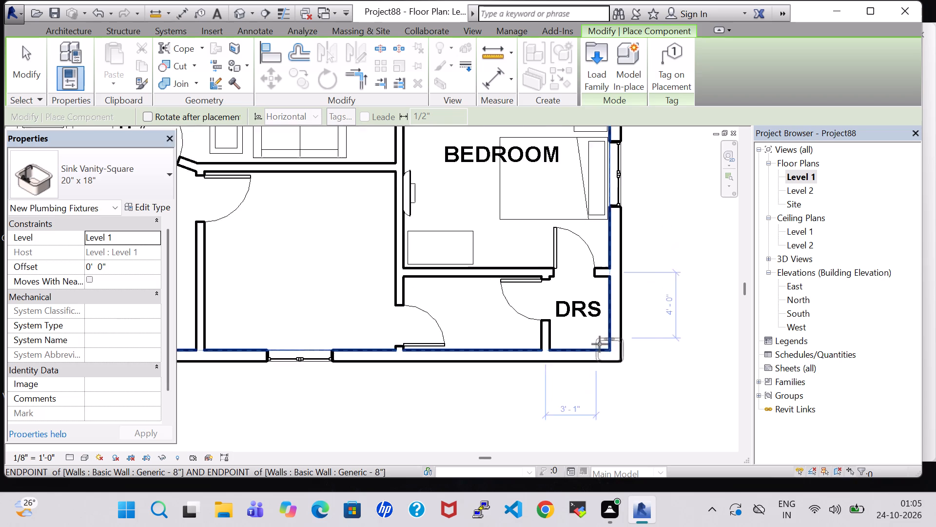
scroll(600, 344, up, 2)
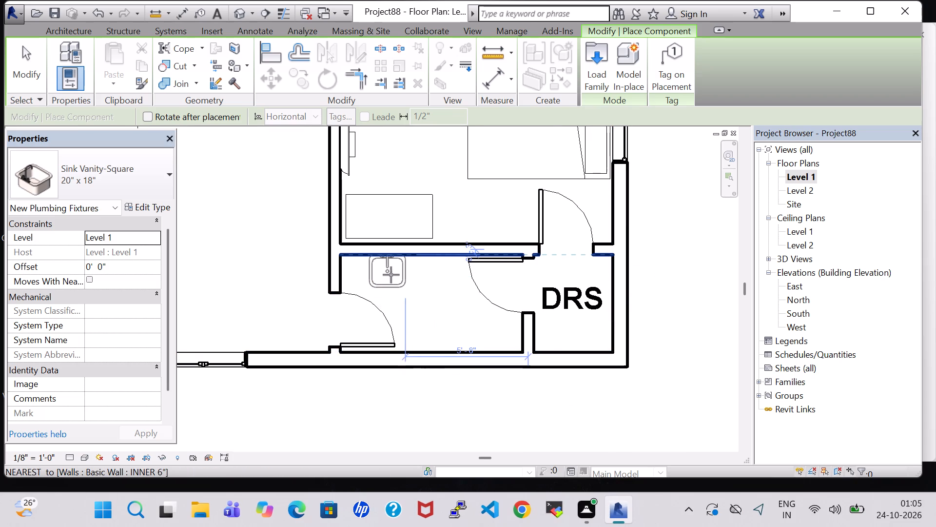
click(390, 275)
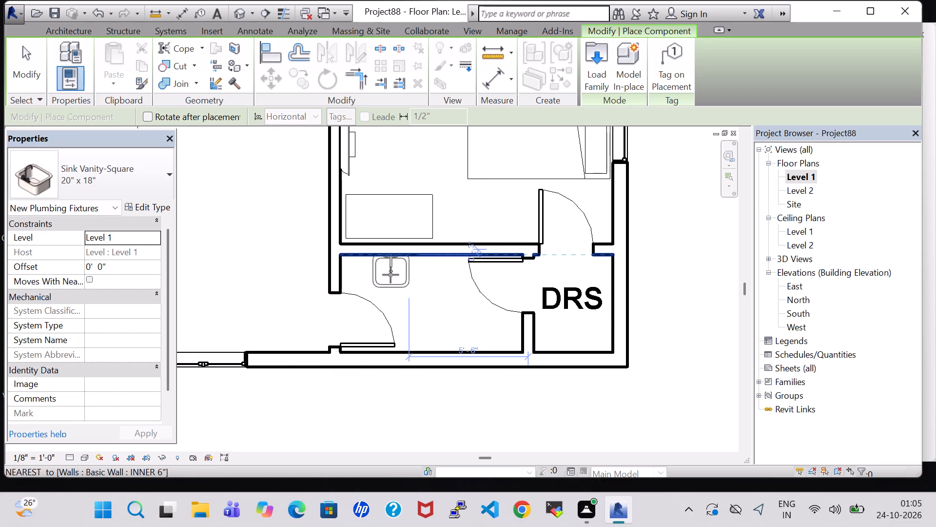
key(Escape)
key(Escape)
Place a matching Toilet-Domestic-3D against the bottom wall of the small room beside DRS, rotated to face into the room.
scroll(431, 299, down, 8)
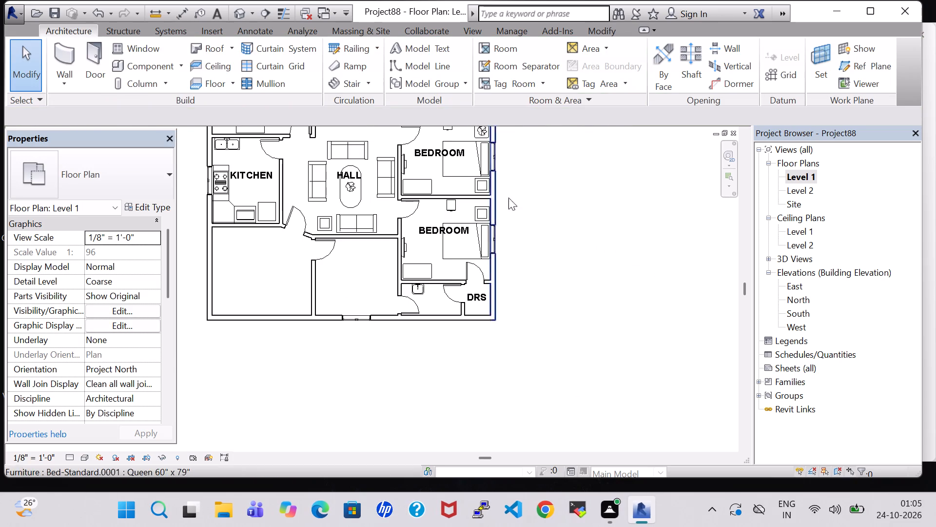
middle_drag(531, 185, 600, 376)
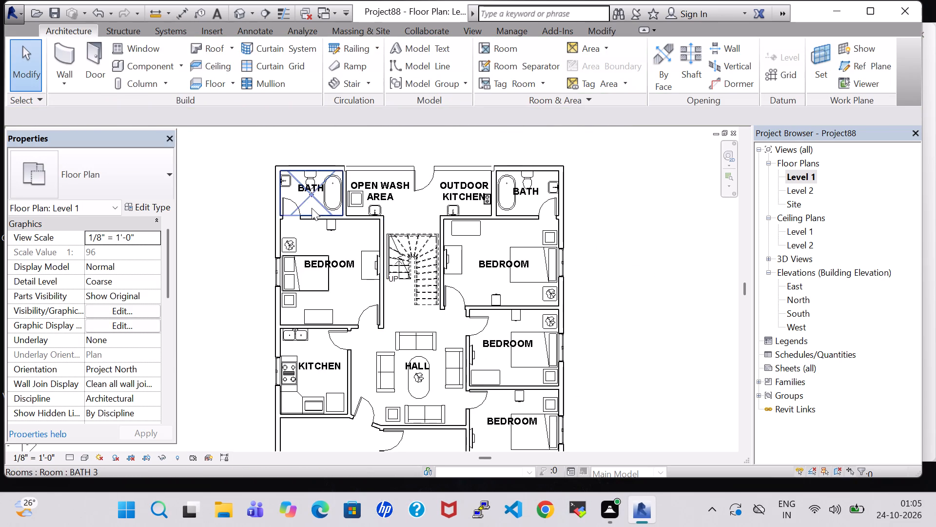
scroll(311, 174, up, 6)
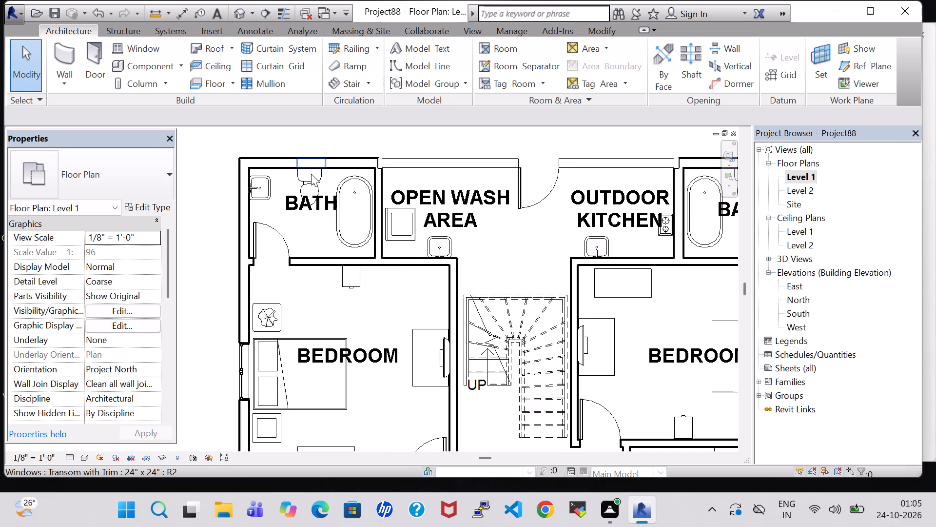
click(312, 185)
right_click(312, 185)
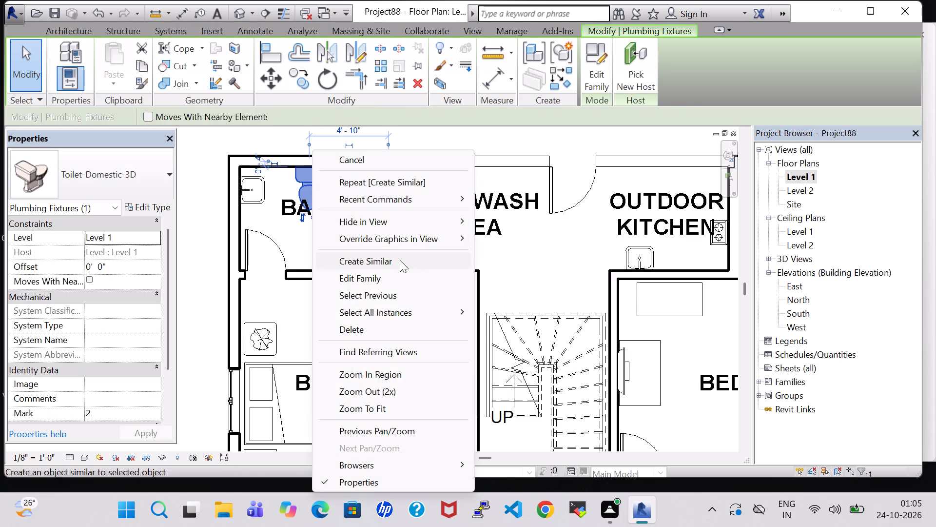
click(400, 260)
scroll(400, 262, down, 9)
middle_click(563, 303)
middle_drag(563, 303, 551, 247)
scroll(334, 278, up, 14)
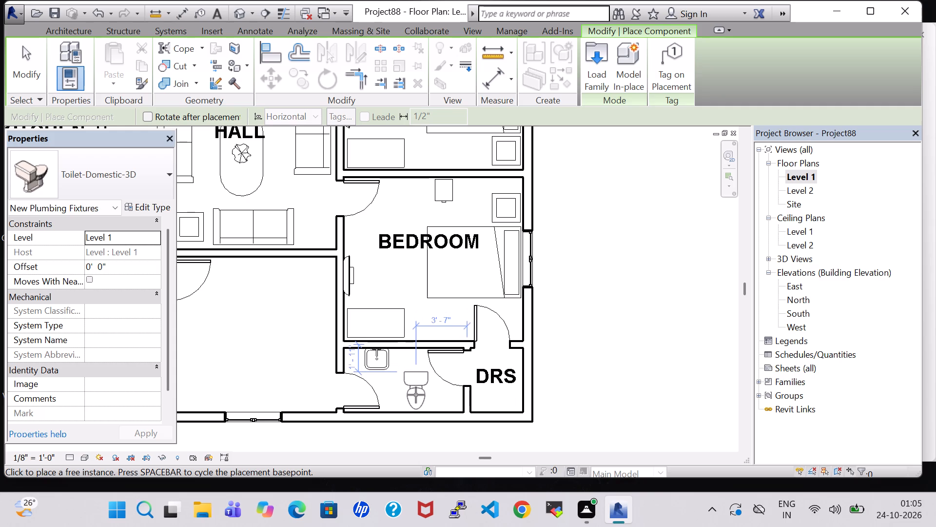
key(space)
key(space)
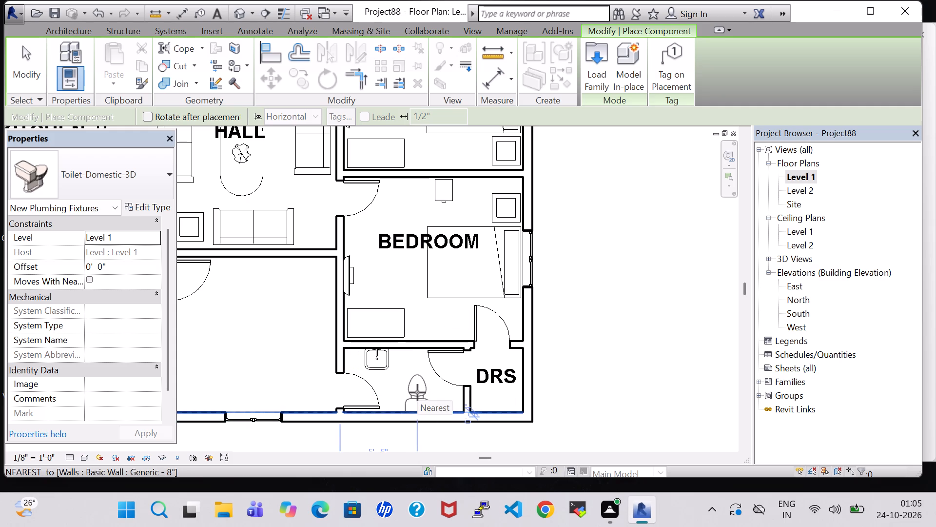
click(417, 392)
key(Escape)
key(Escape)
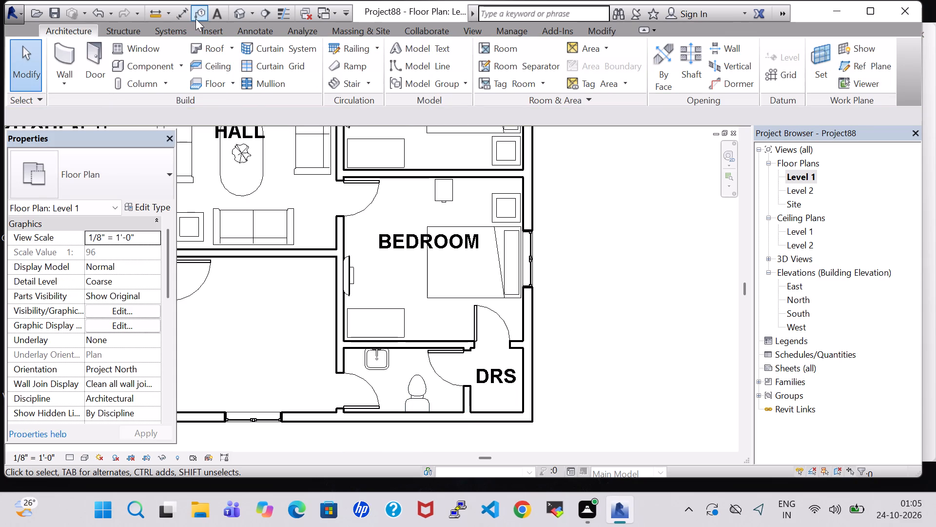
Load the Floor Drain - Round family from the Plumbing > MEP > Fixtures > Drains library folder.
click(144, 69)
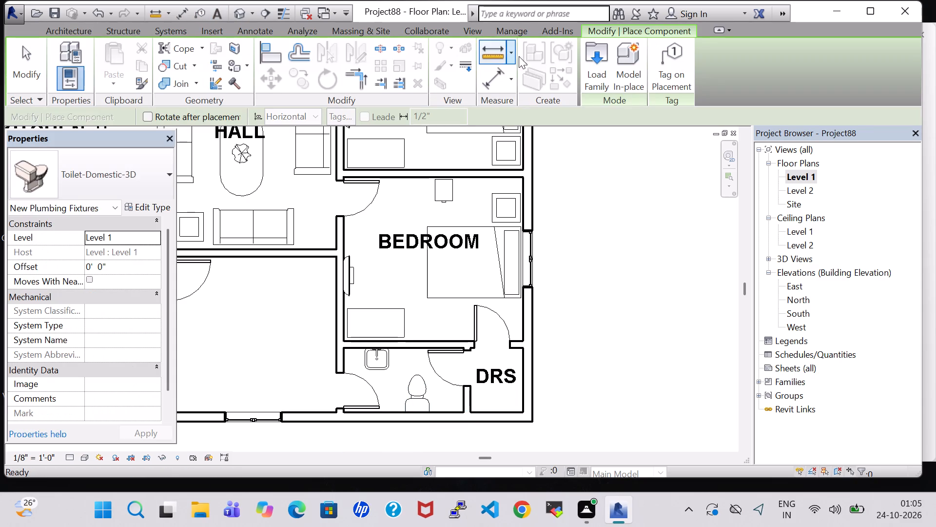
click(589, 67)
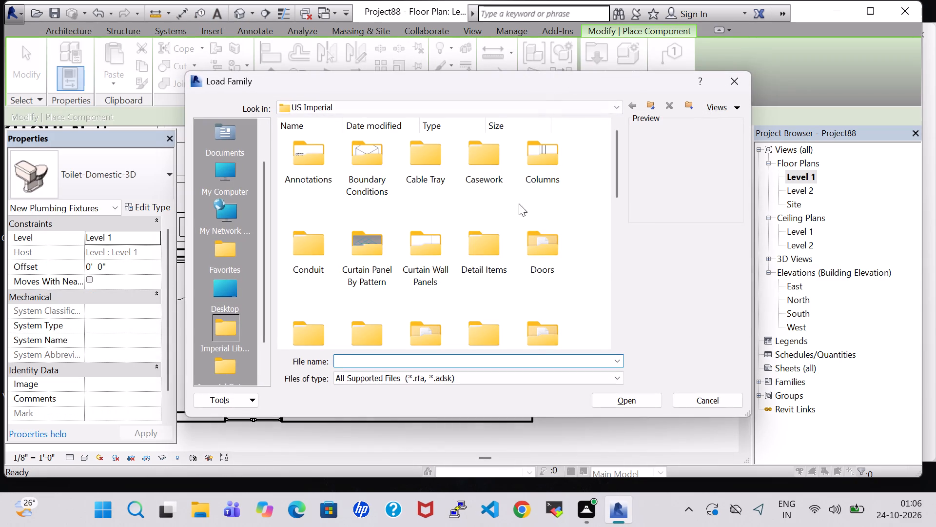
click(535, 343)
key(p)
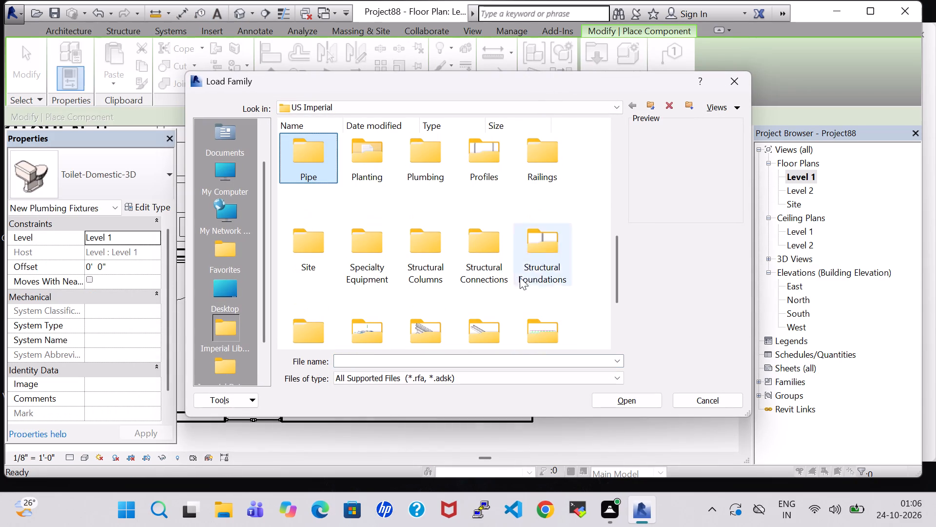
double_click(435, 155)
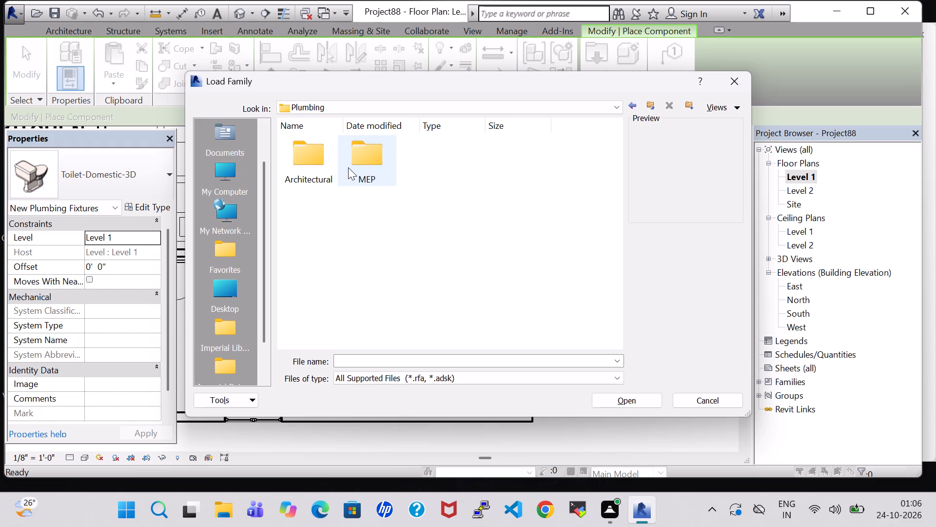
double_click(360, 169)
double_click(360, 169)
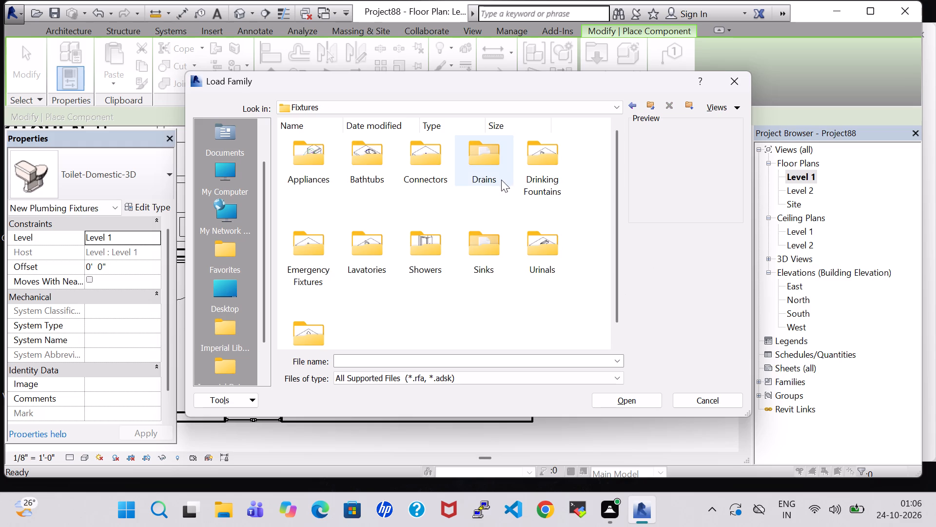
double_click(491, 170)
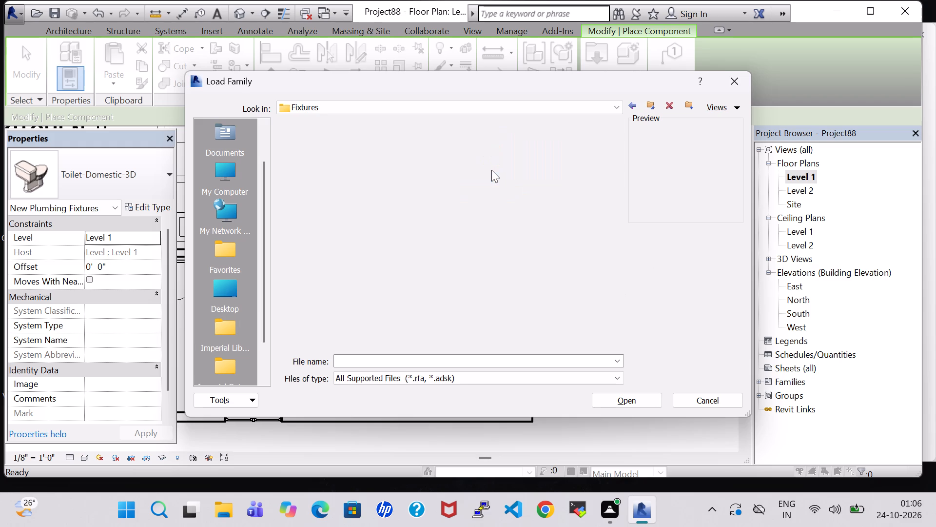
click(345, 158)
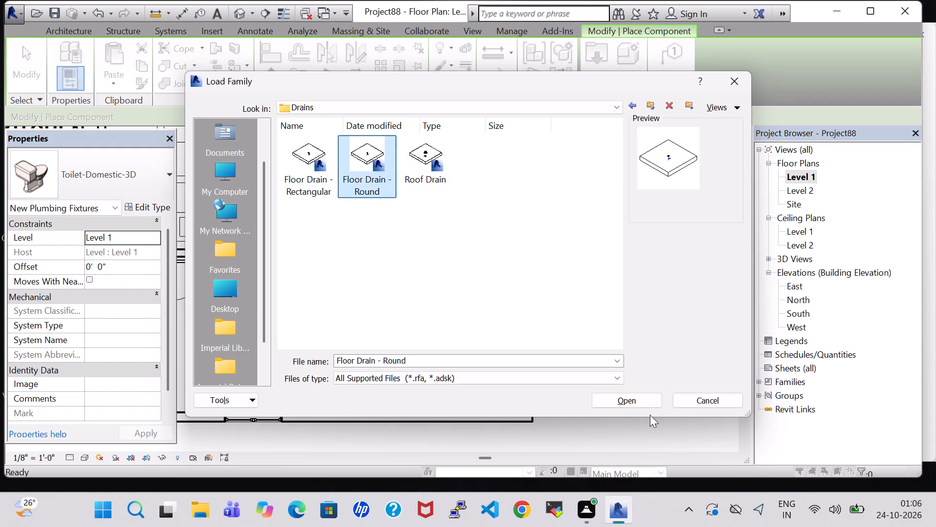
click(628, 394)
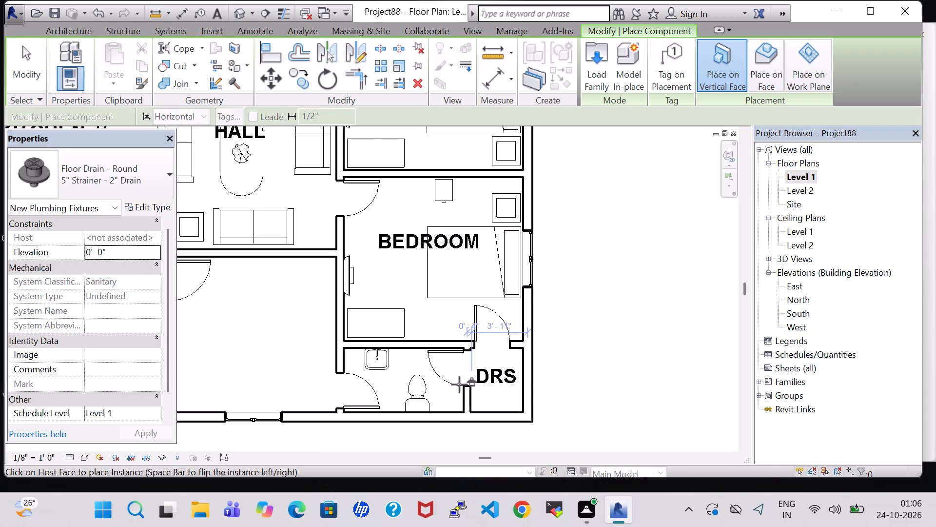
Place the round floor drain on the Level 1 work plane beside the new toilet, on the side away from DRS.
click(816, 75)
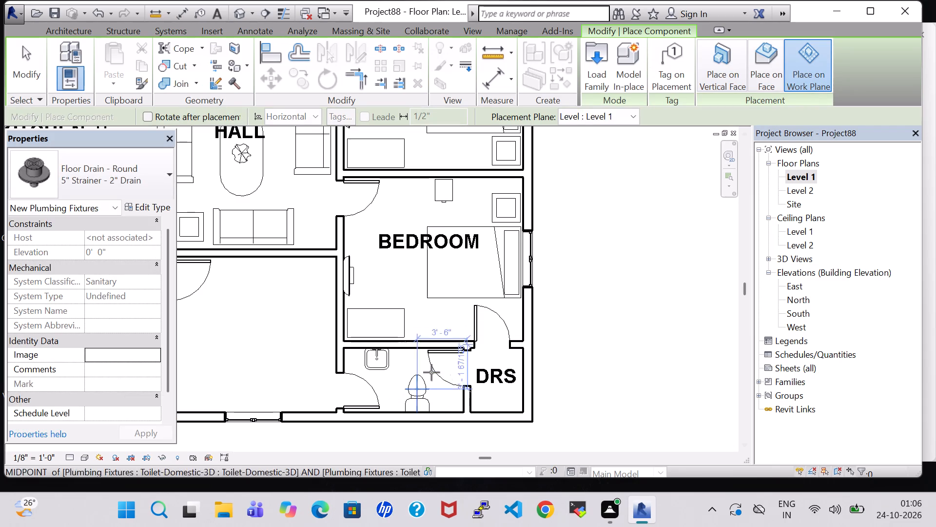
scroll(418, 366, up, 6)
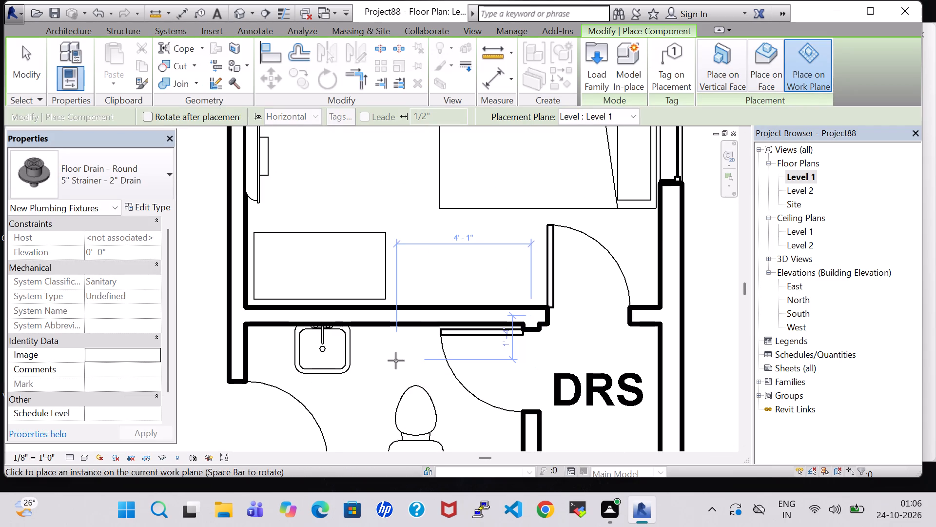
scroll(396, 361, down, 4)
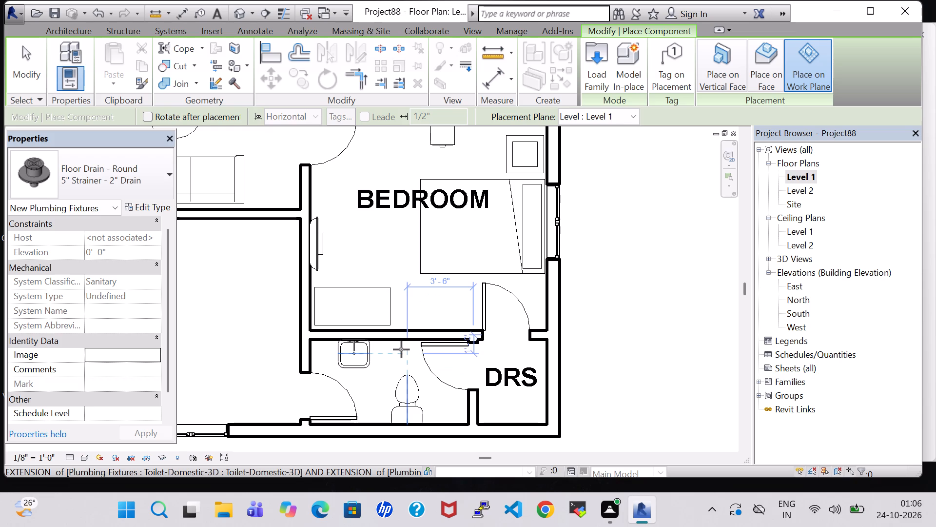
click(384, 392)
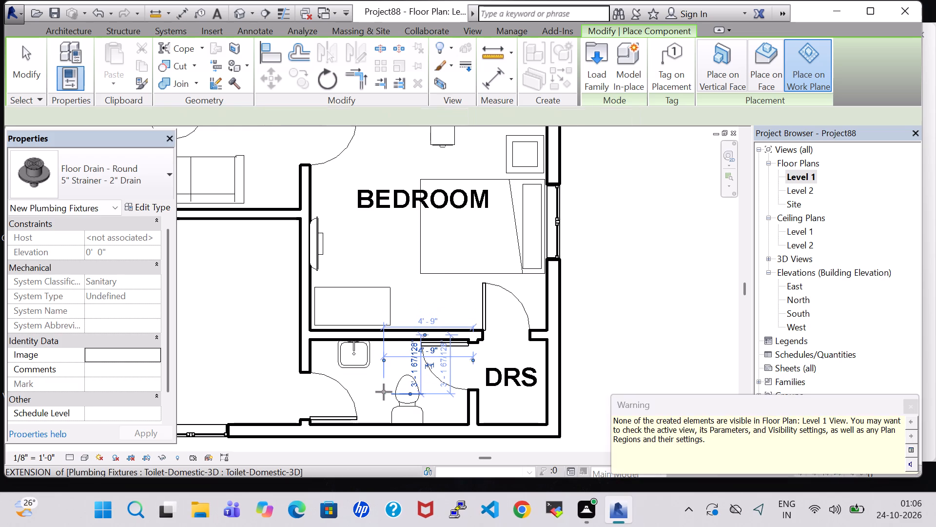
click(912, 409)
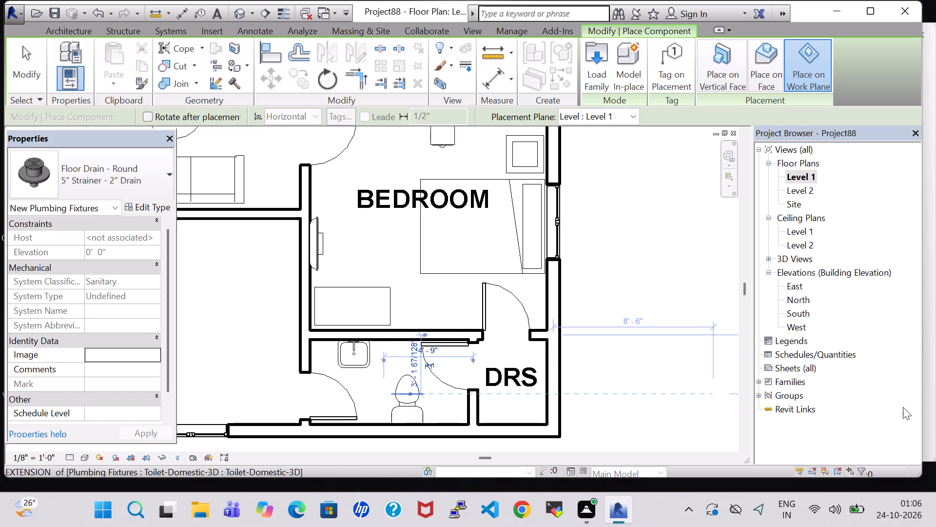
In the 3D view, nudge the new toilet about 6 inches away from the floor drain, toward the DRS room.
click(234, 17)
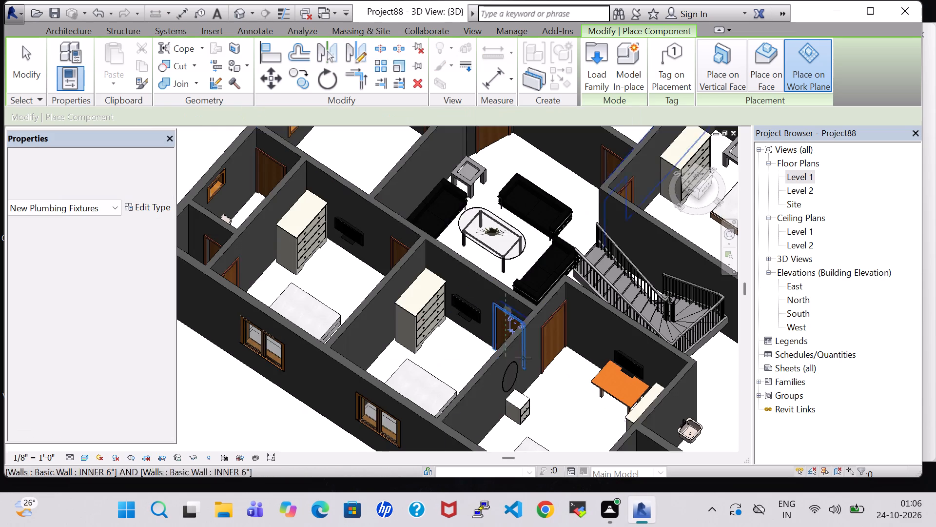
scroll(526, 367, down, 3)
key(Escape)
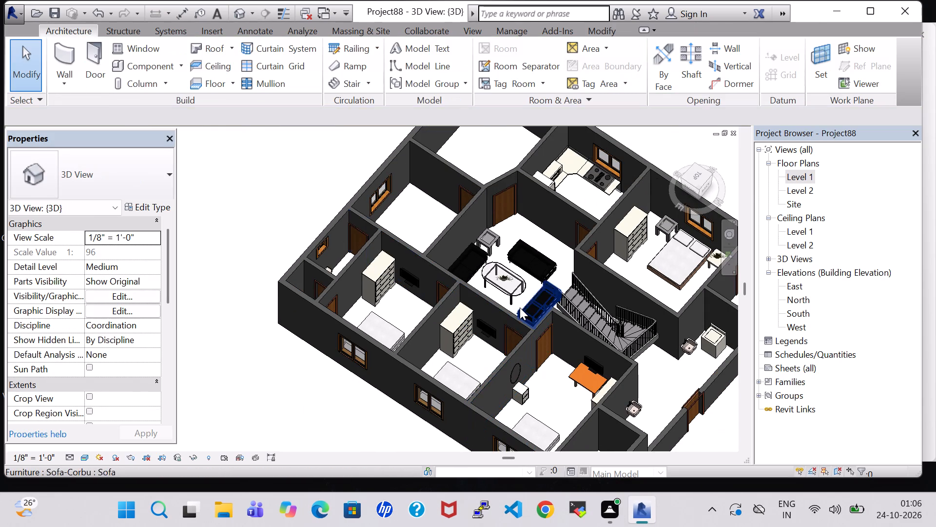
shift+middle_drag(405, 229, 440, 358)
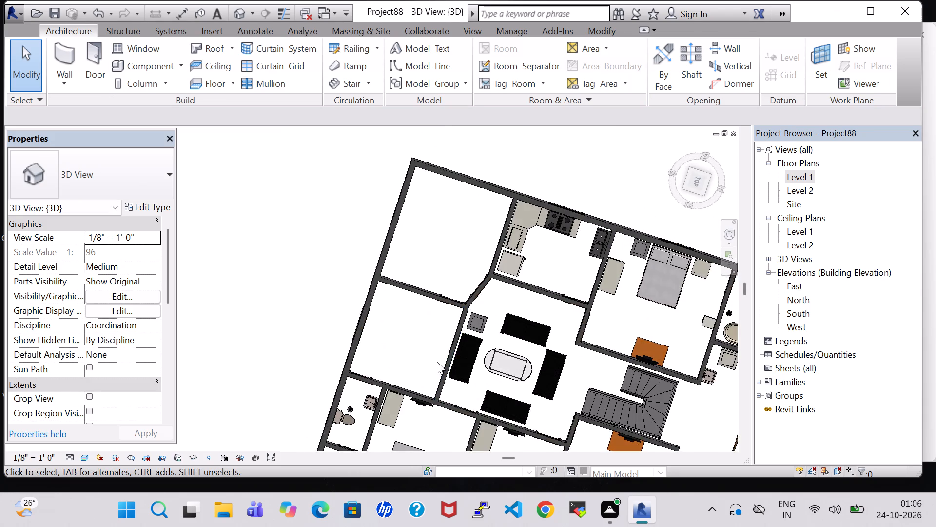
scroll(437, 362, up, 4)
middle_drag(428, 362, 430, 318)
middle_drag(431, 303, 436, 279)
scroll(443, 250, up, 1)
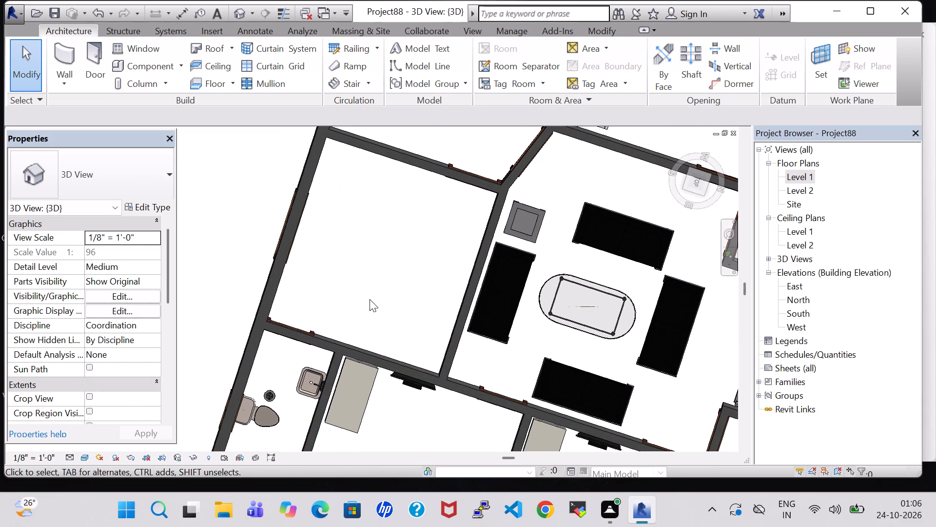
middle_drag(371, 299, 412, 194)
click(296, 313)
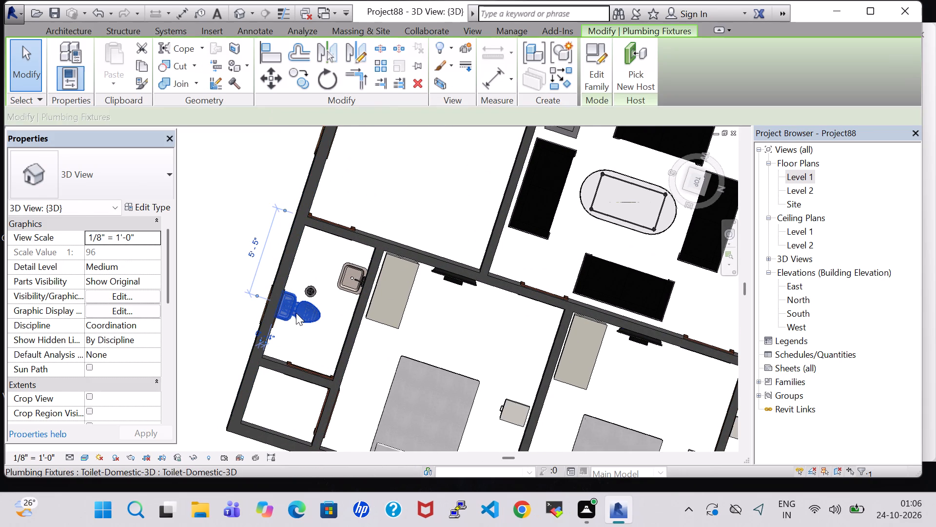
key(Down)
key(Down)
key(Down)
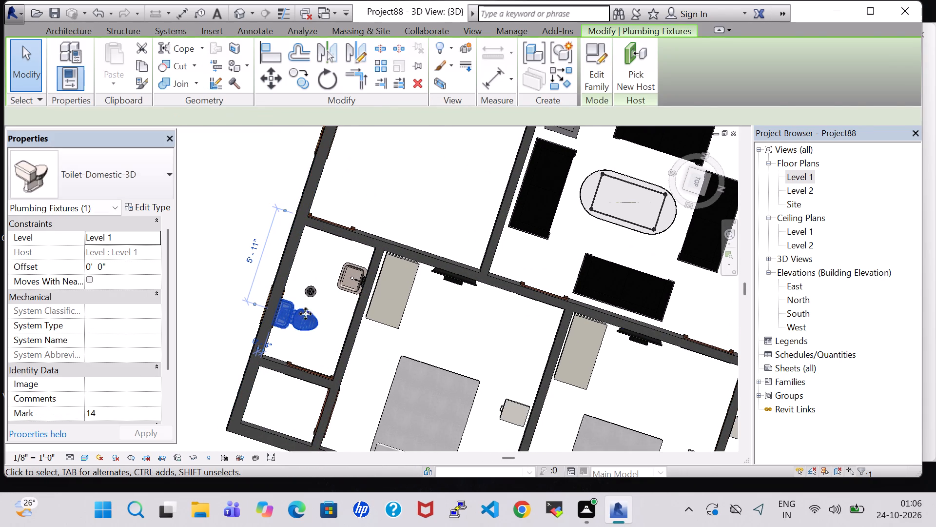
click(437, 327)
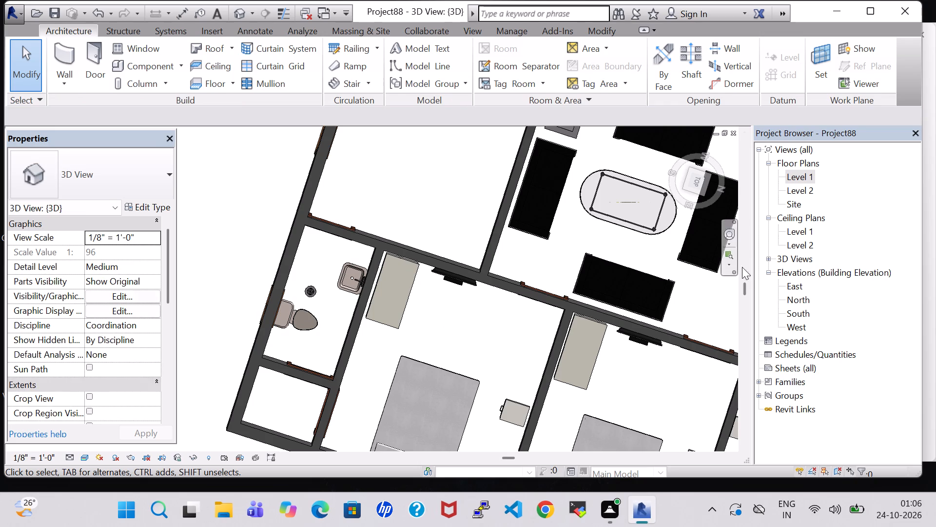
Reopen the Level 1 floor plan around the newly fitted bathroom.
double_click(789, 175)
scroll(560, 307, down, 2)
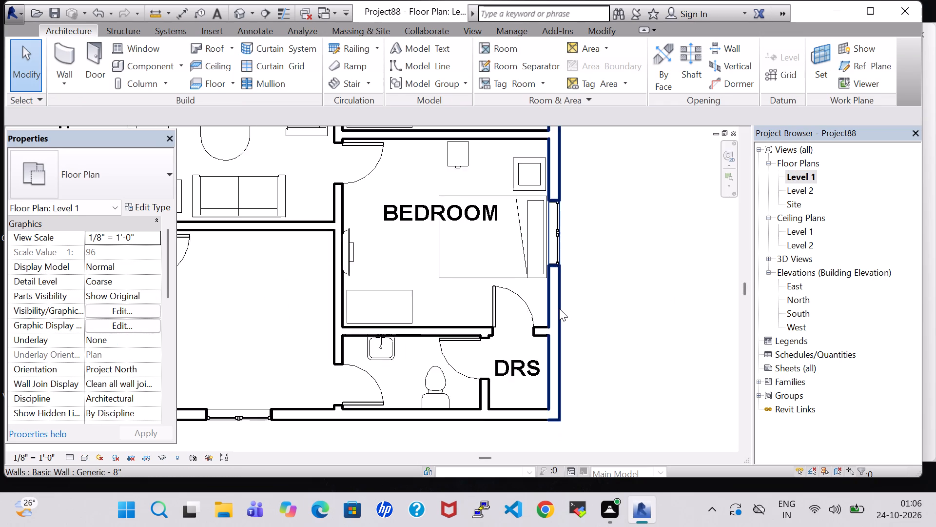
Place a tagged room in the bathroom beside DRS and name it BATH.
scroll(559, 308, down, 2)
click(493, 48)
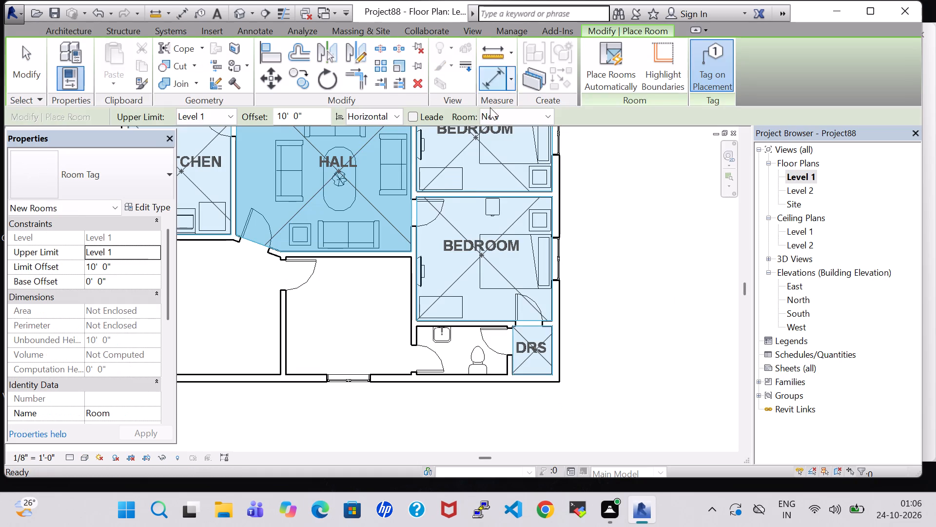
click(467, 360)
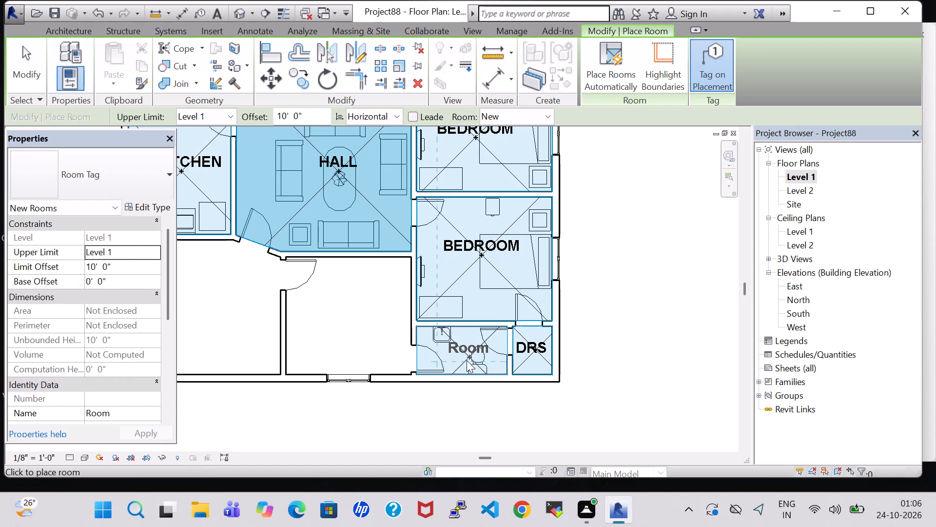
key(Escape)
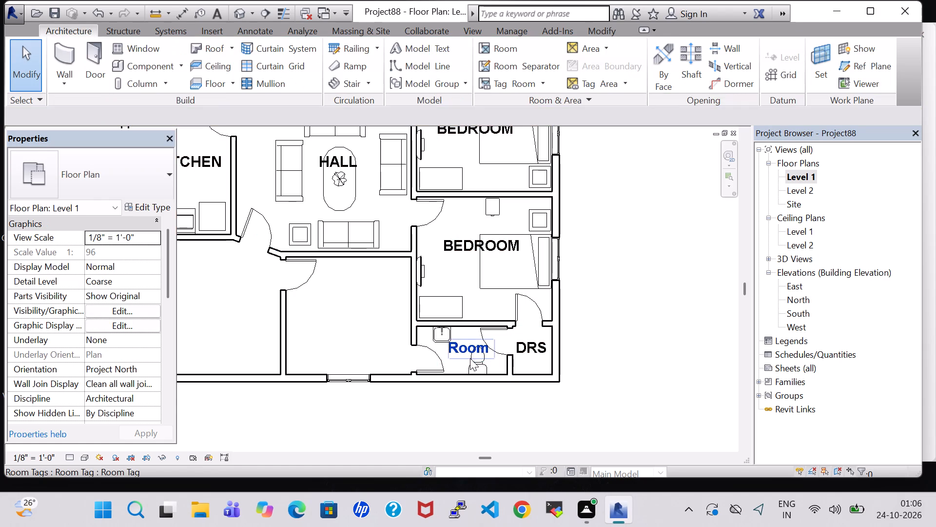
double_click(470, 349)
key(BackSpace)
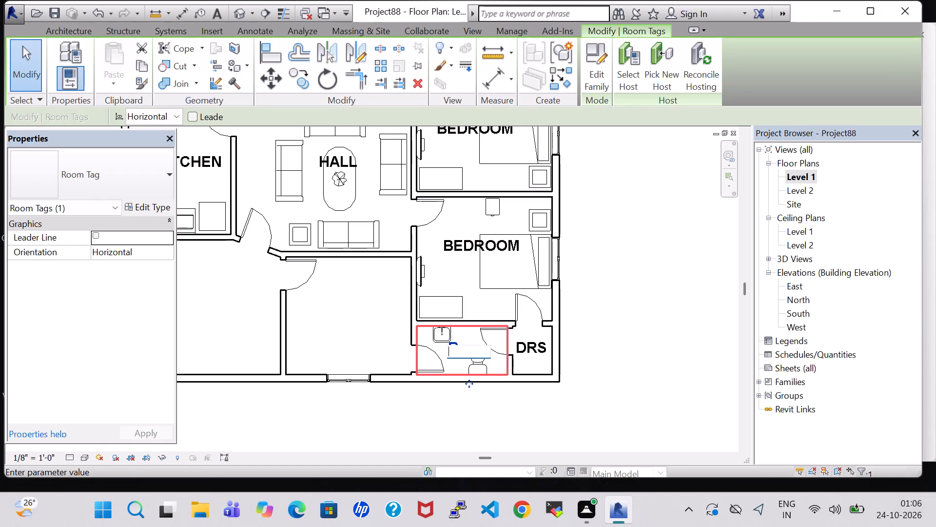
text(BATH)
key(Return)
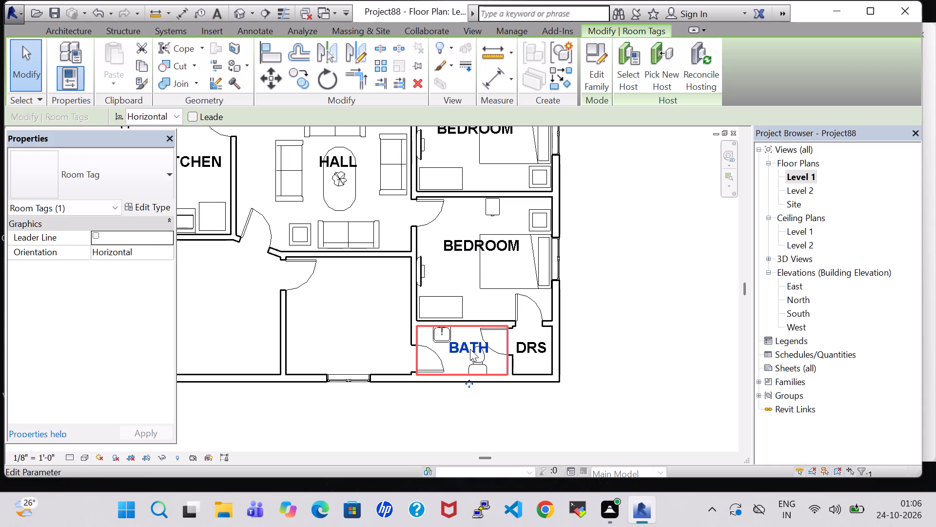
click(646, 315)
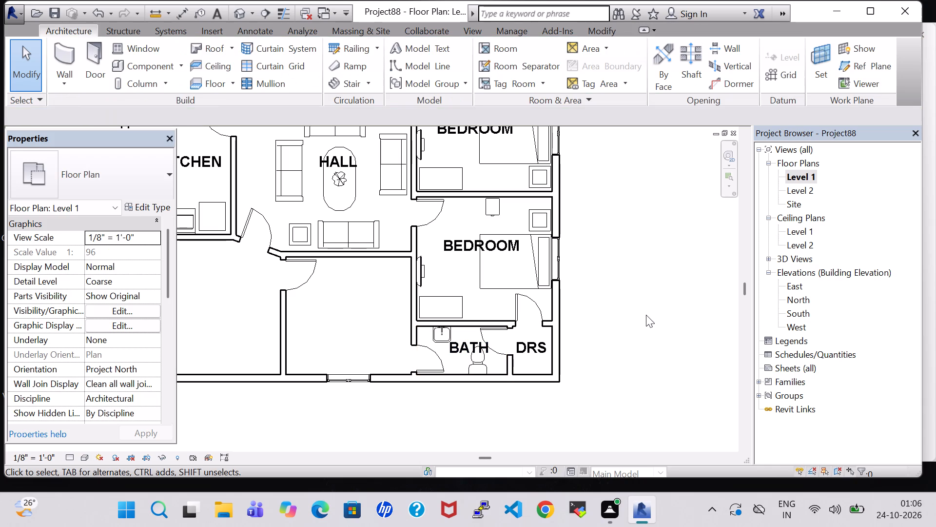
Nudge the BATH room tag slightly away from the DRS room.
key(Left)
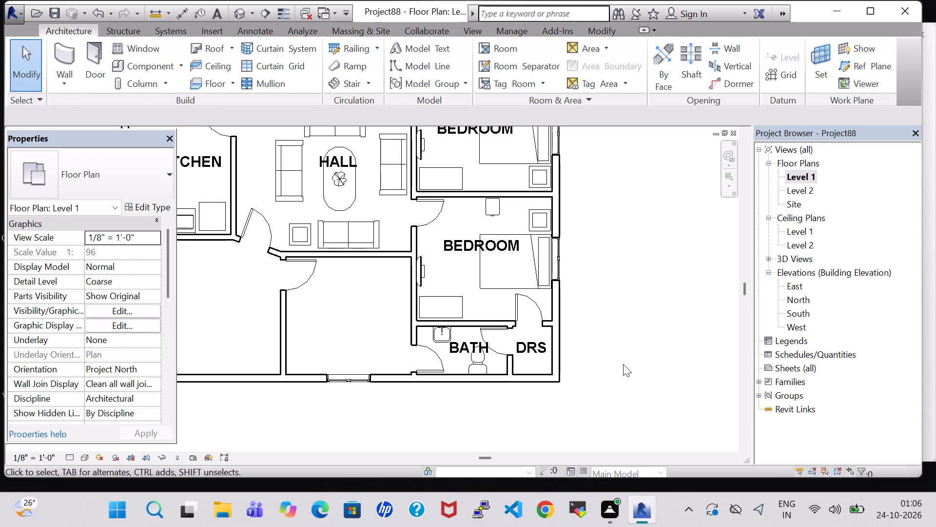
key(Left)
click(468, 341)
key(Left)
key(Left)
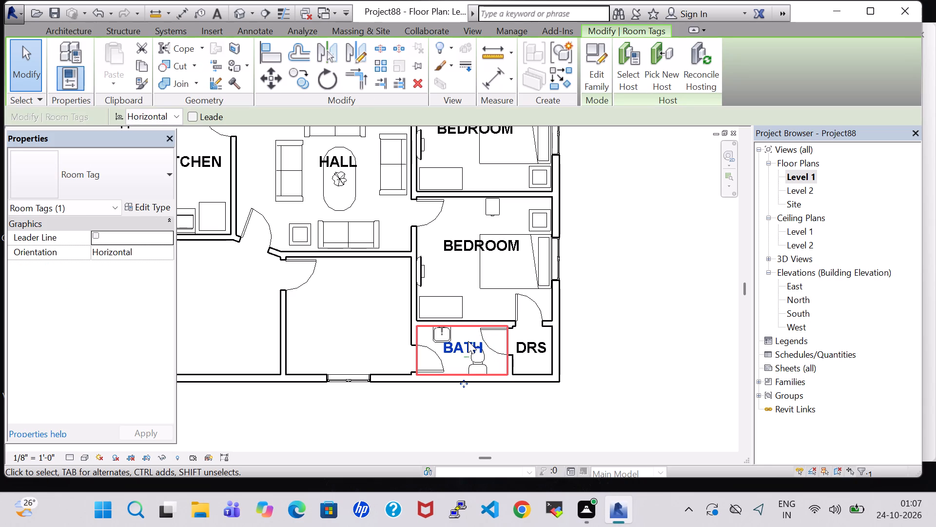
click(601, 330)
Place a Desk 60" x 30" Student in the room beside BATH, lengthwise against the partition wall opposite the bathroom.
scroll(601, 330, down, 1)
middle_drag(601, 330, 665, 343)
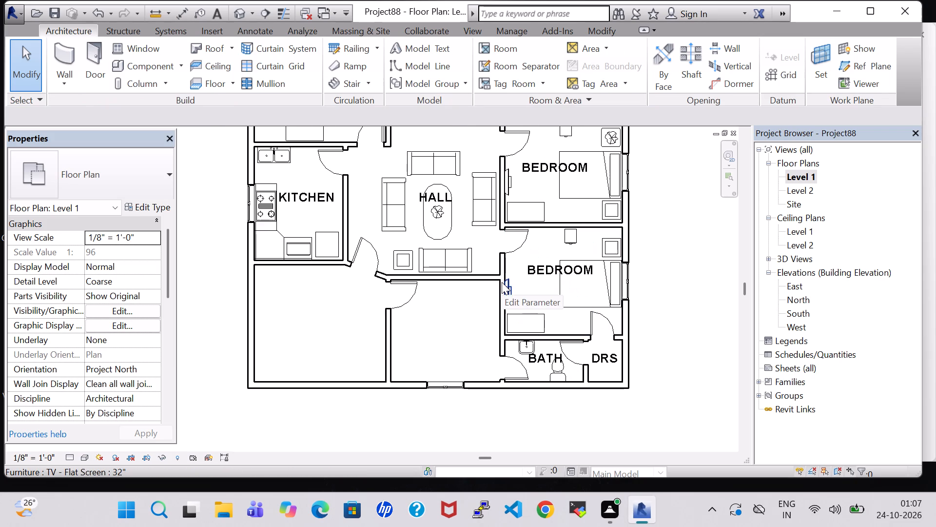
click(145, 63)
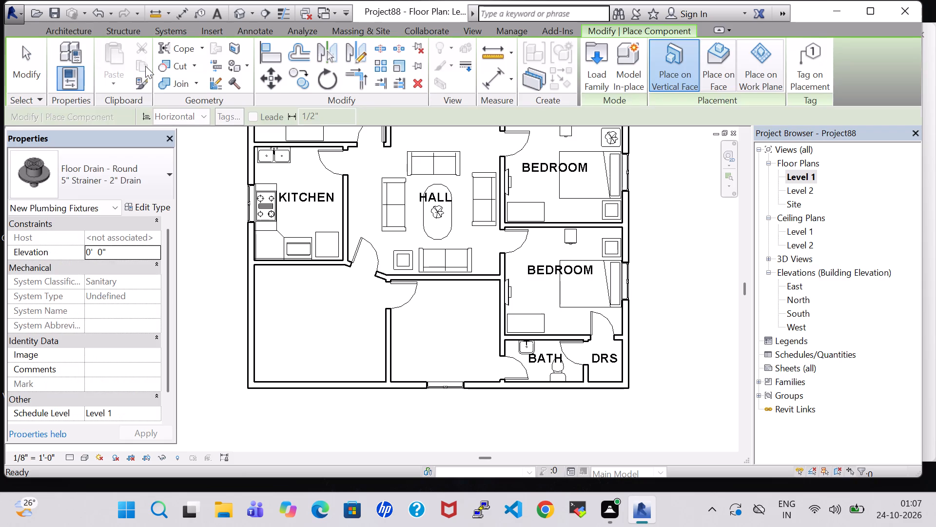
click(129, 174)
scroll(59, 304, up, 10)
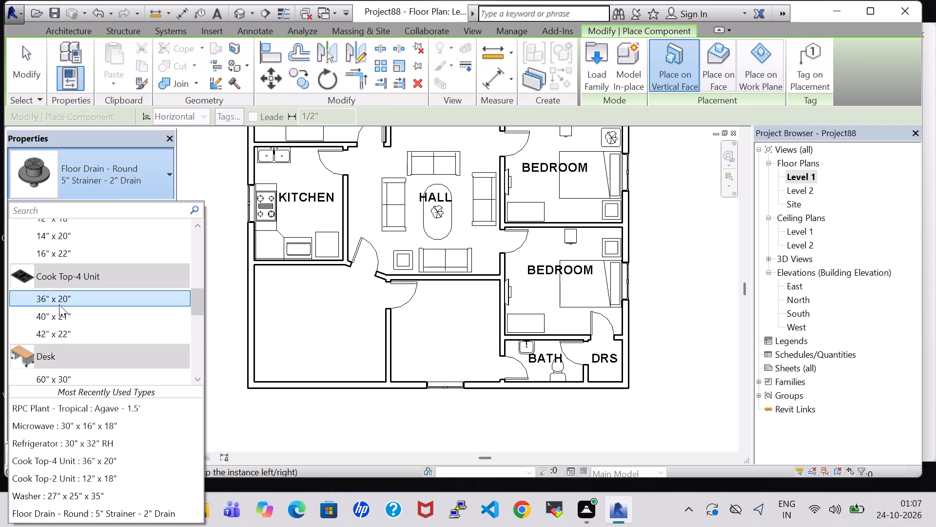
scroll(59, 304, up, 3)
scroll(59, 309, down, 4)
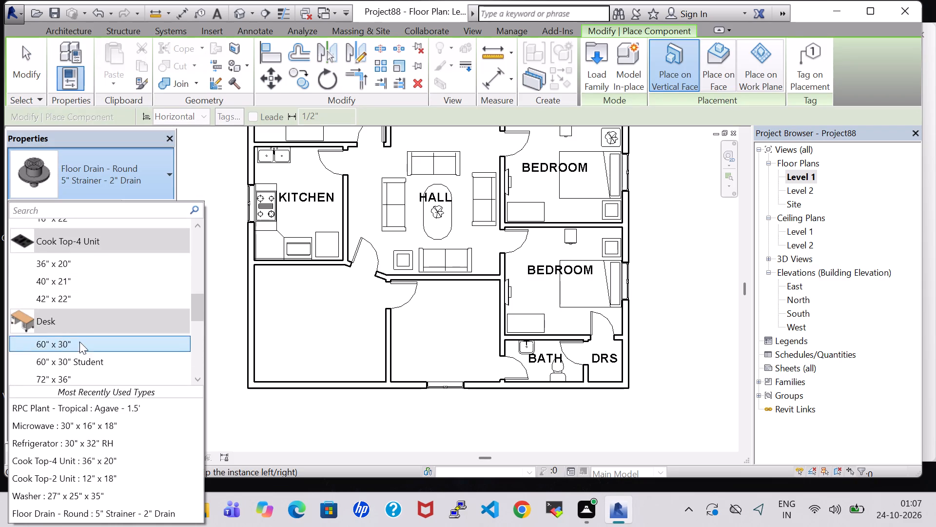
click(83, 357)
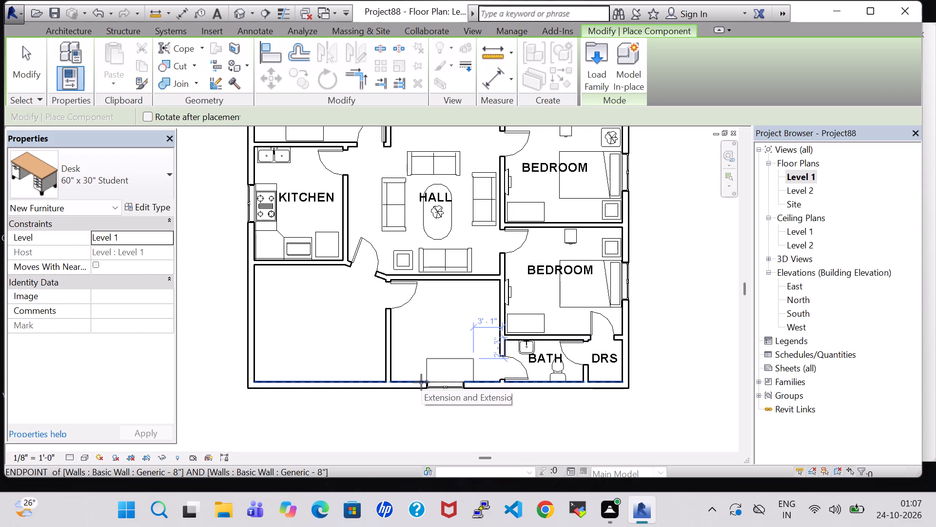
scroll(421, 382, up, 4)
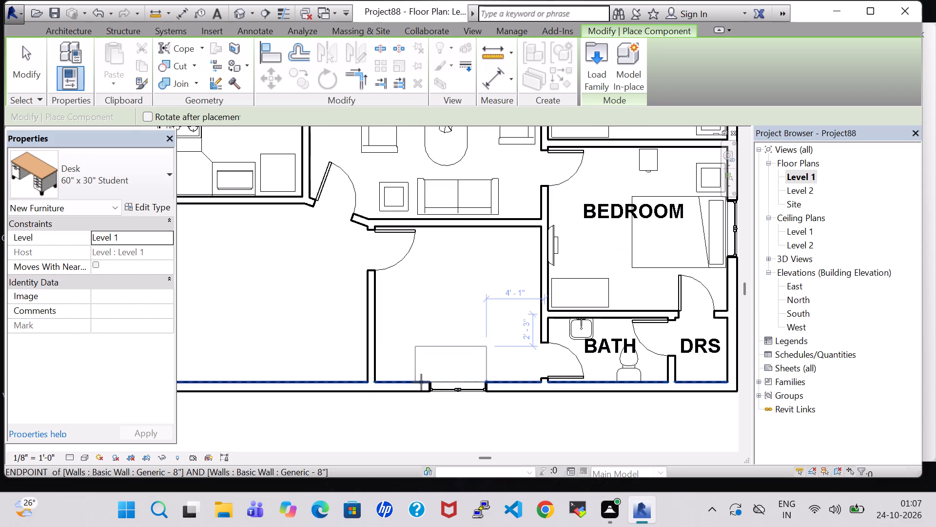
key(space)
click(413, 353)
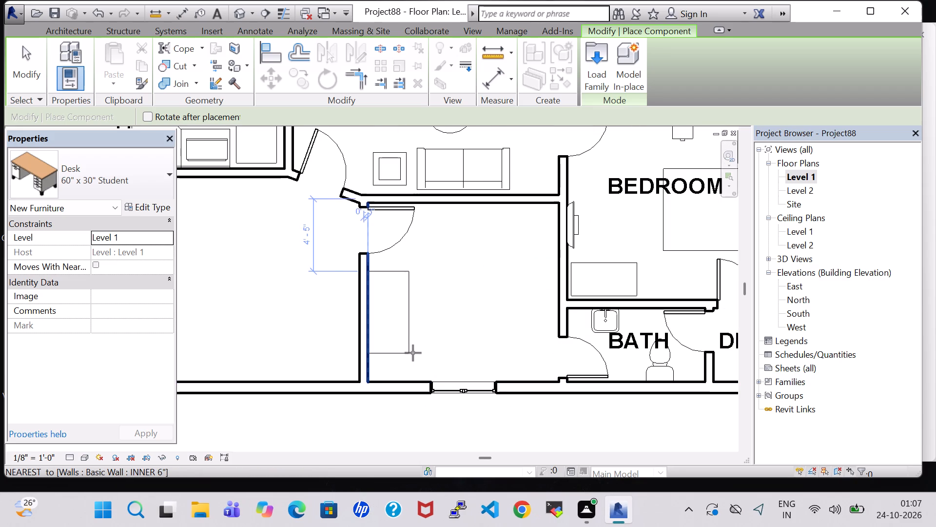
key(Escape)
key(Escape)
Nudge the new desk about 2 inches off the partition wall and down its length toward the exterior window wall.
click(404, 345)
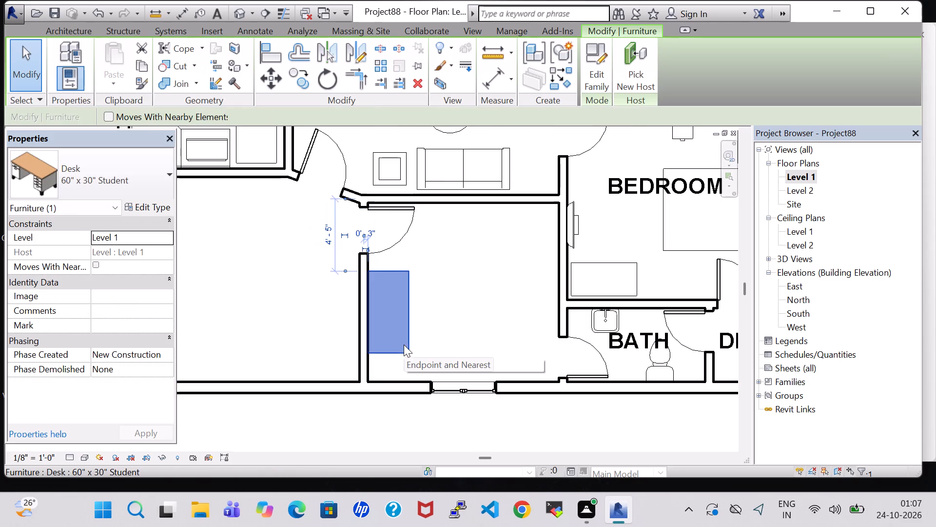
key(Right)
key(Down)
key(Down)
key(Down)
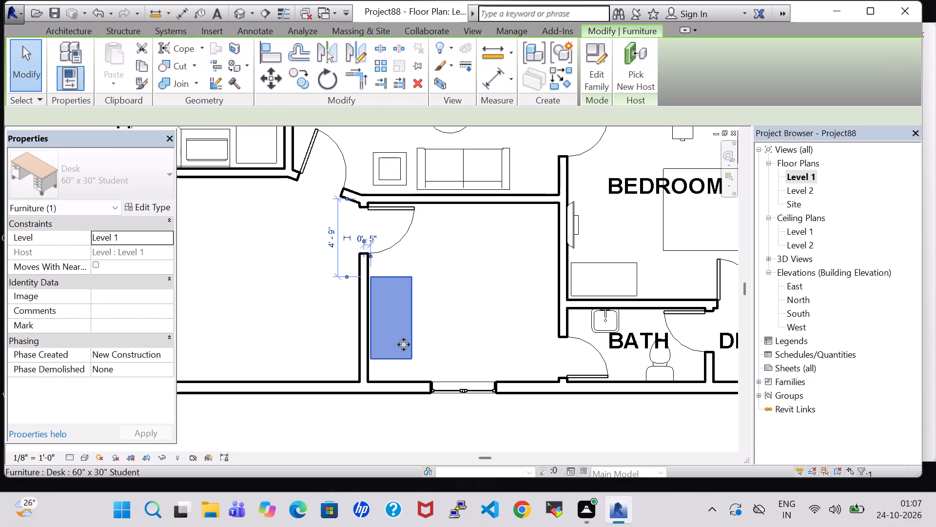
key(Down)
key(Down)
key(Down)
key(Down)
key(Down)
click(455, 332)
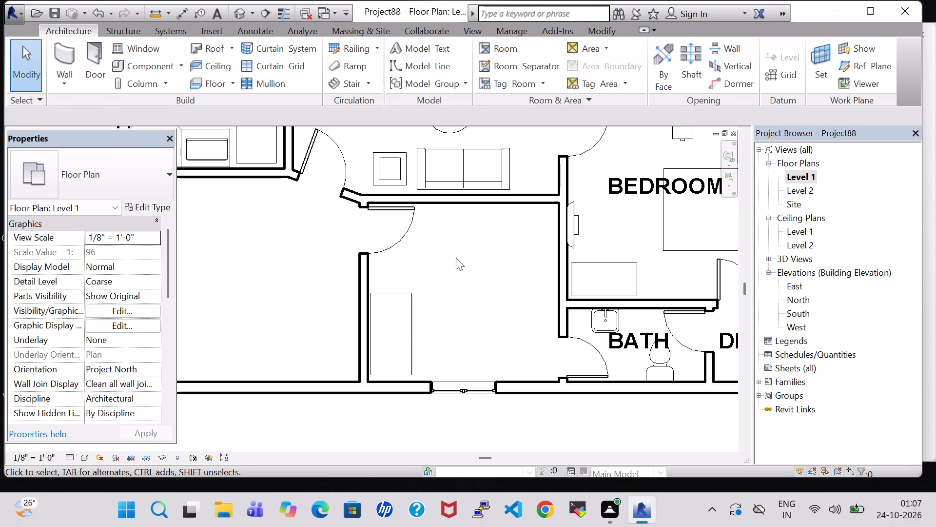
Load the Chair-Task Arms family from the Furniture > Seating library folder.
click(158, 61)
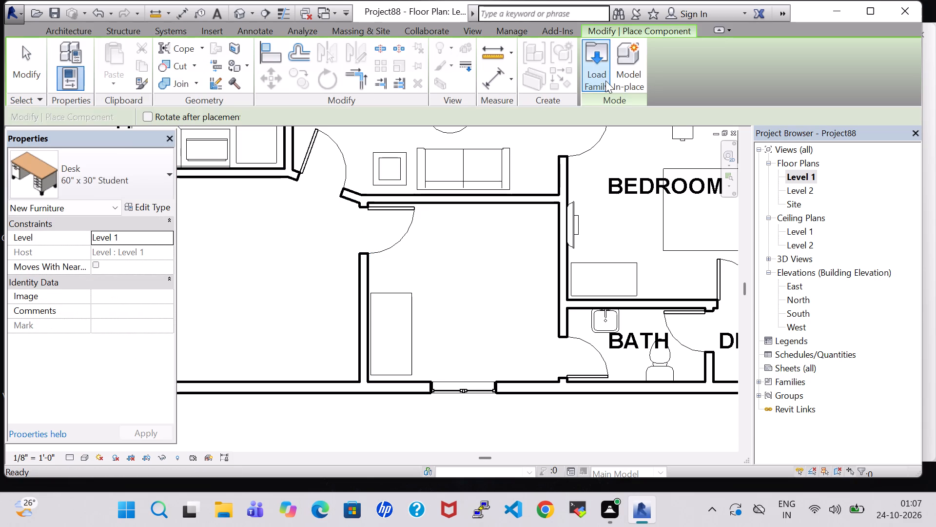
click(600, 76)
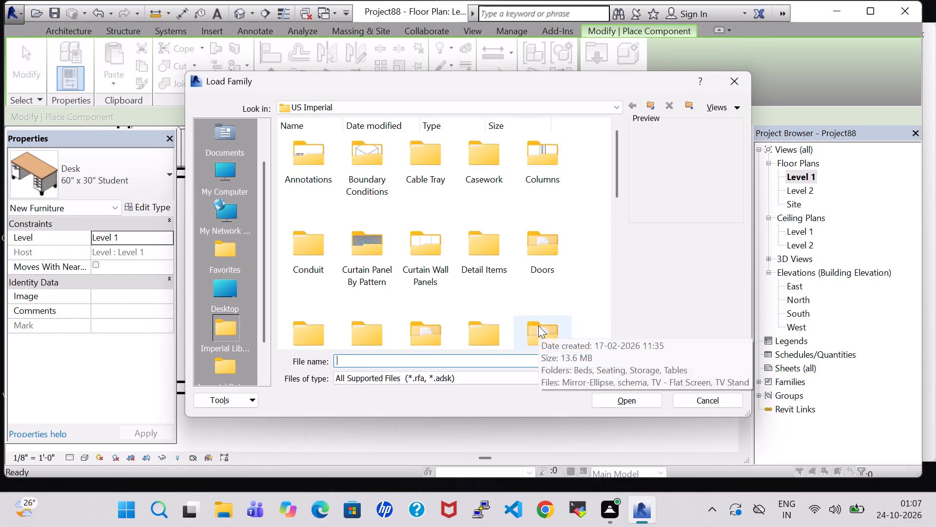
triple_click(538, 325)
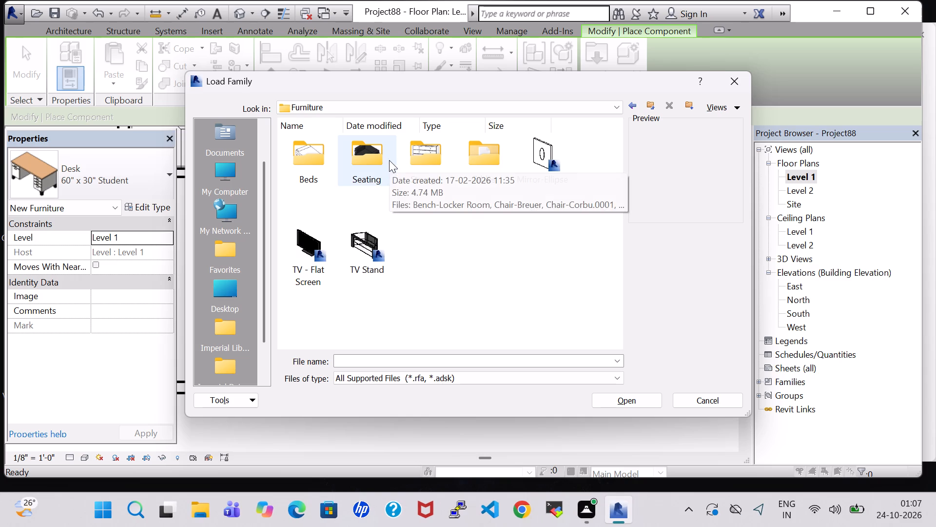
double_click(374, 160)
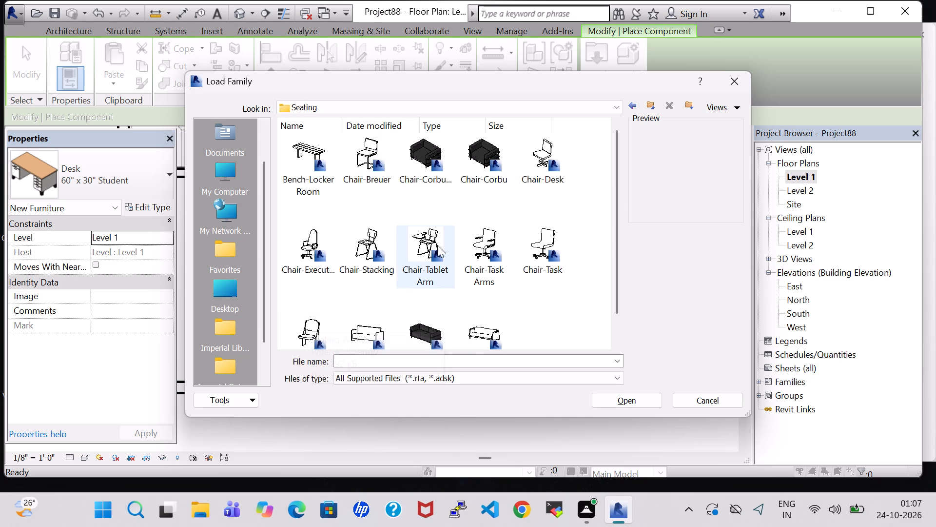
click(478, 238)
click(638, 398)
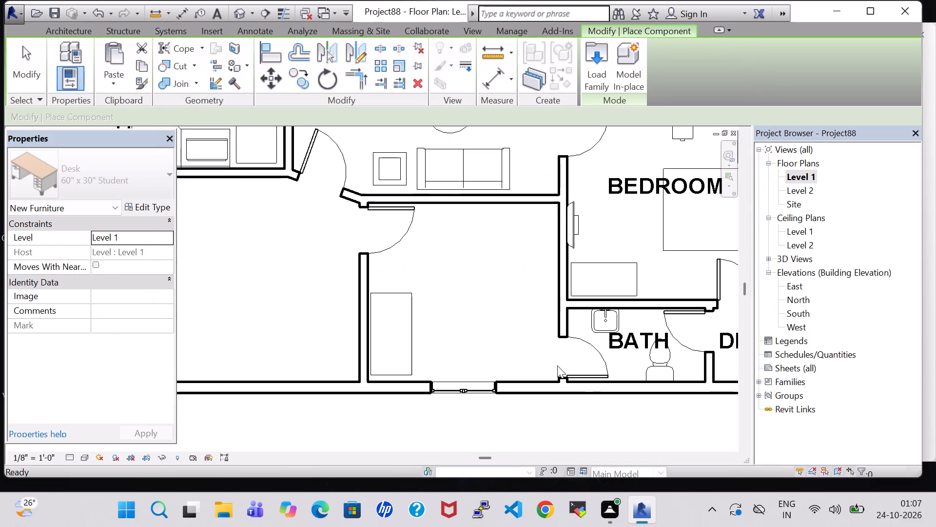
Place a Chair-Task Arms facing the desk near its window-wall end, about 4' from the partition wall.
key(space)
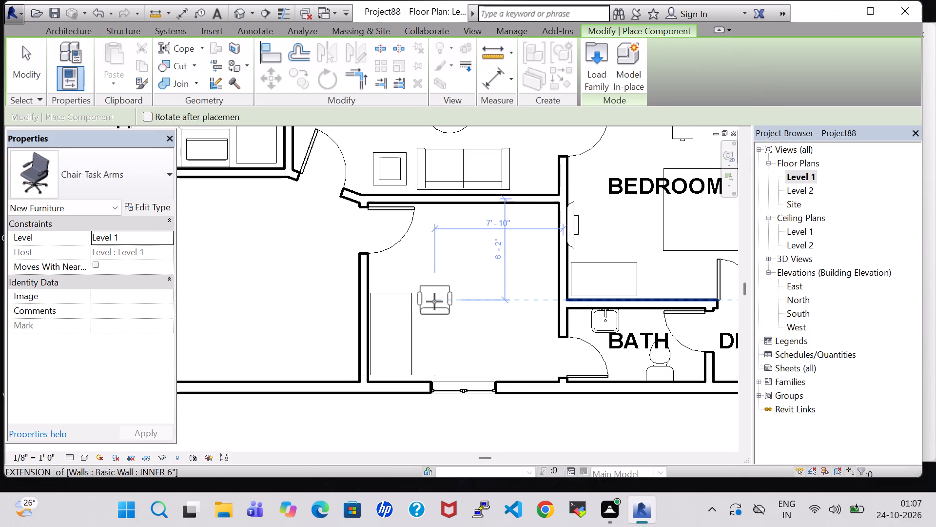
key(space)
key(space)
key(space)
key(space)
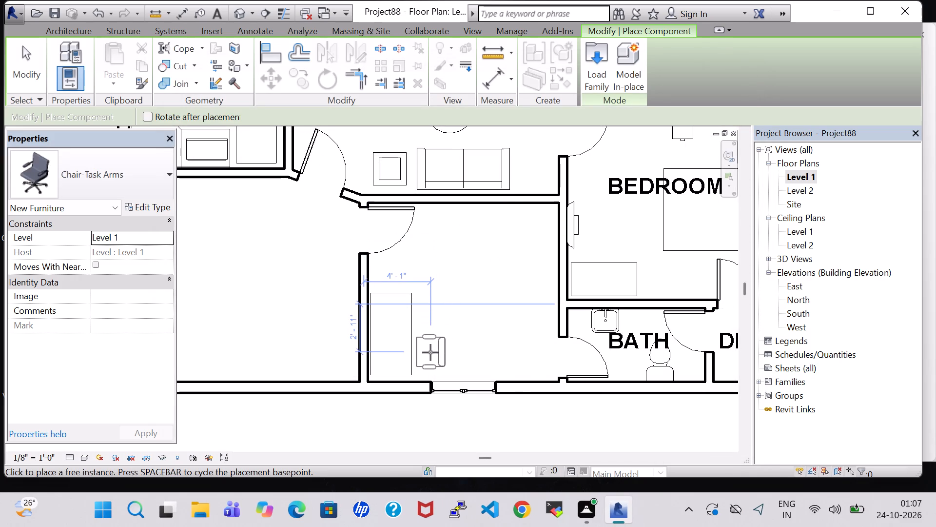
click(429, 355)
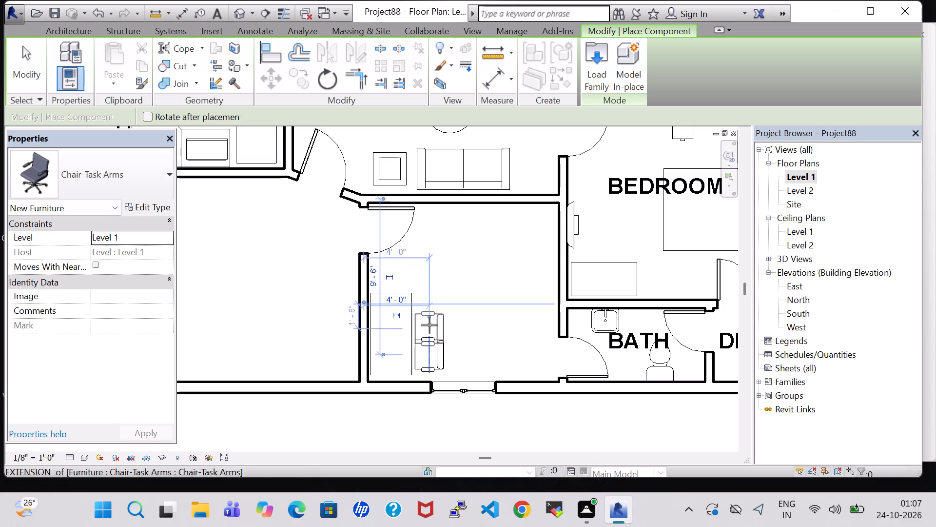
Place a second Chair-Task Arms facing the desk, aligned with the first chair on the side nearer the door.
click(430, 310)
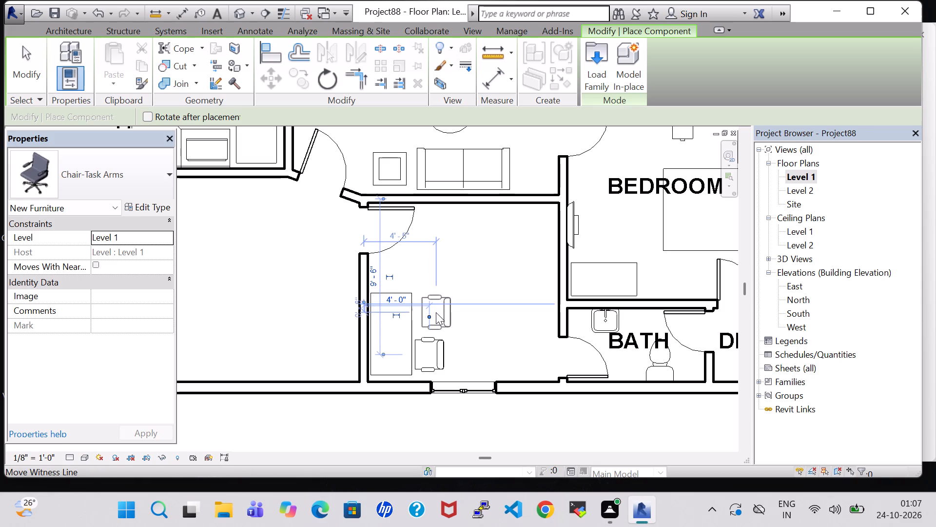
key(Escape)
key(Escape)
click(436, 343)
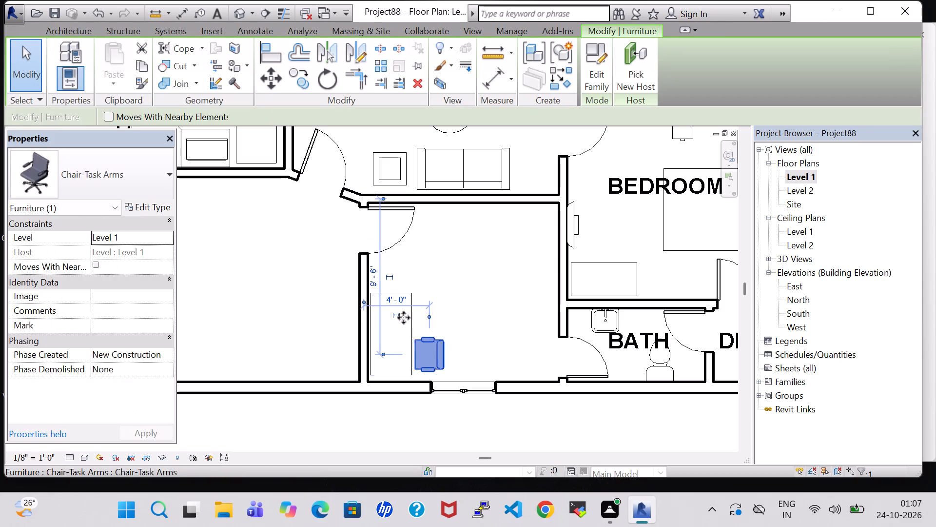
click(63, 27)
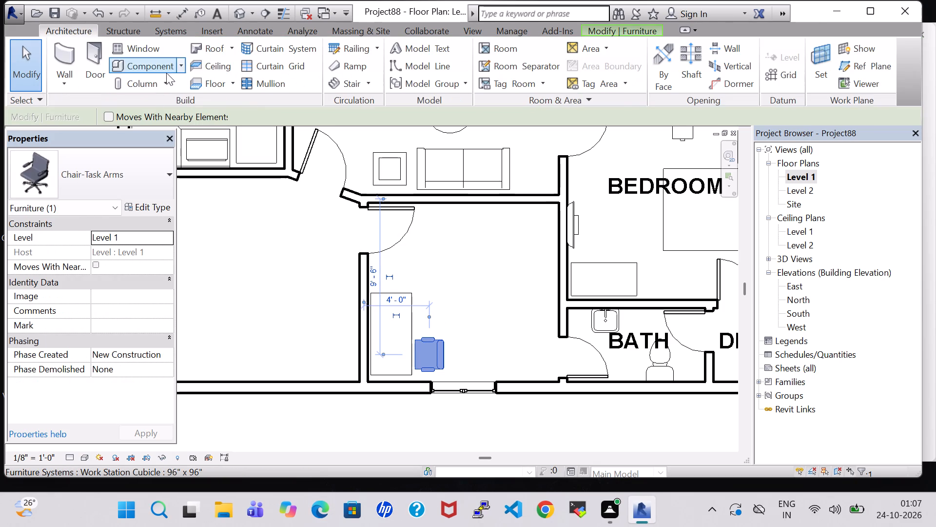
click(161, 72)
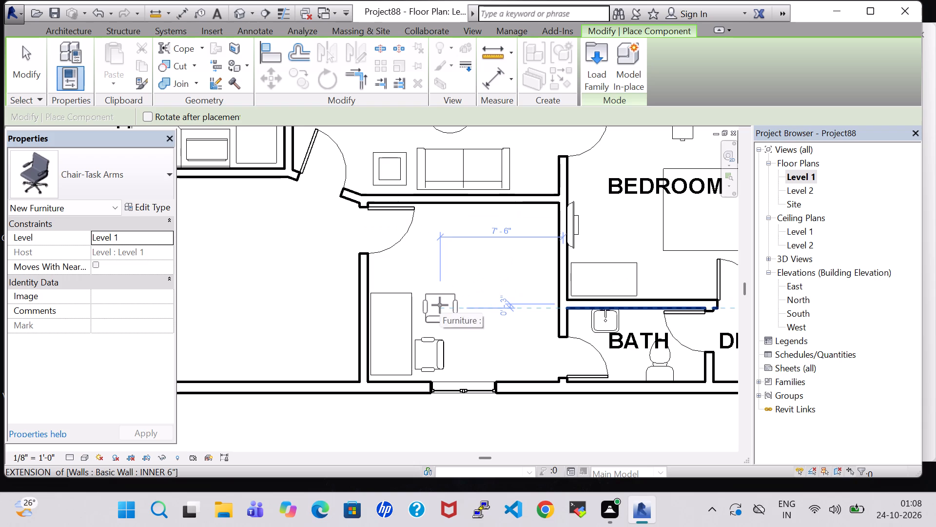
key(space)
scroll(437, 305, up, 5)
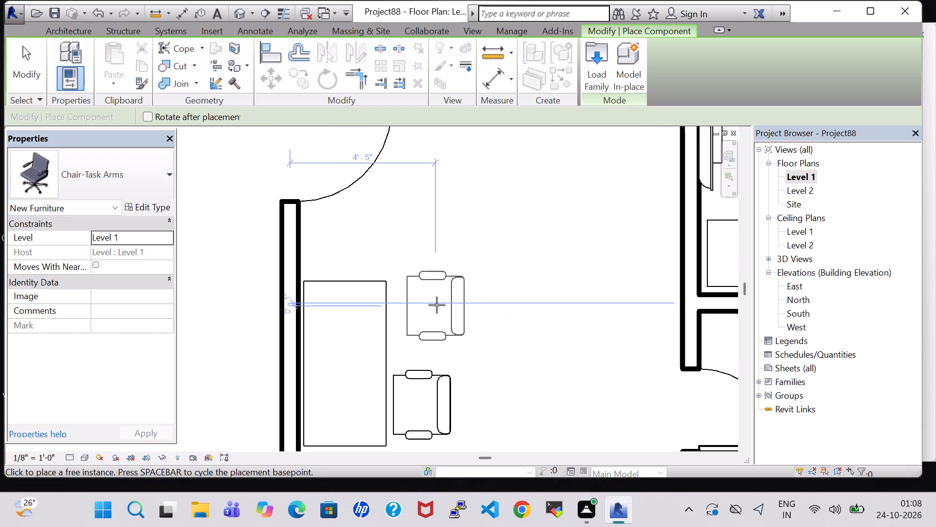
click(425, 313)
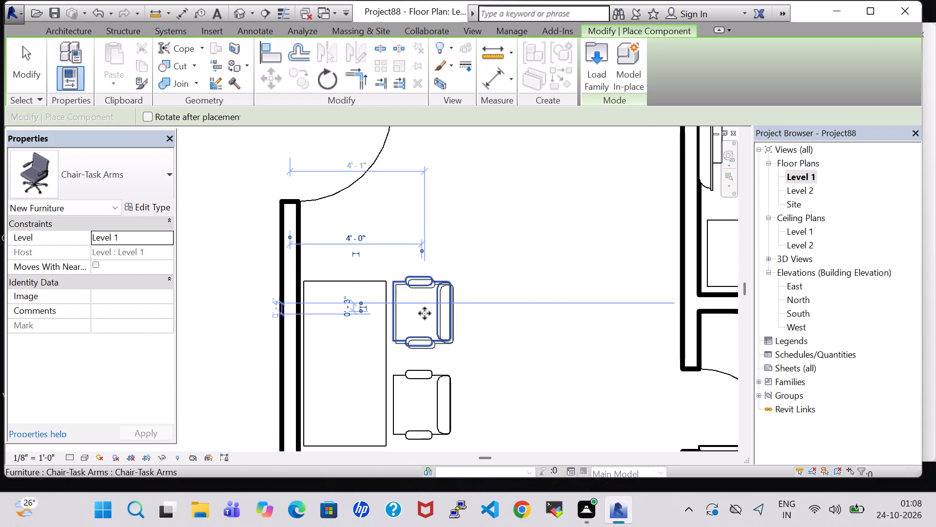
key(Escape)
key(Escape)
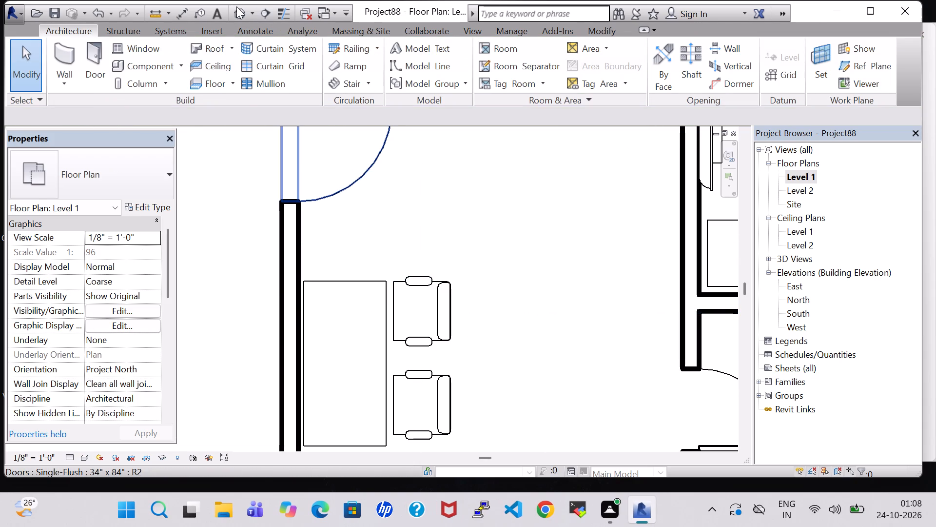
Open the 3D view and examine the new desk and chairs in relation to the surrounding rooms.
click(237, 8)
scroll(469, 316, down, 3)
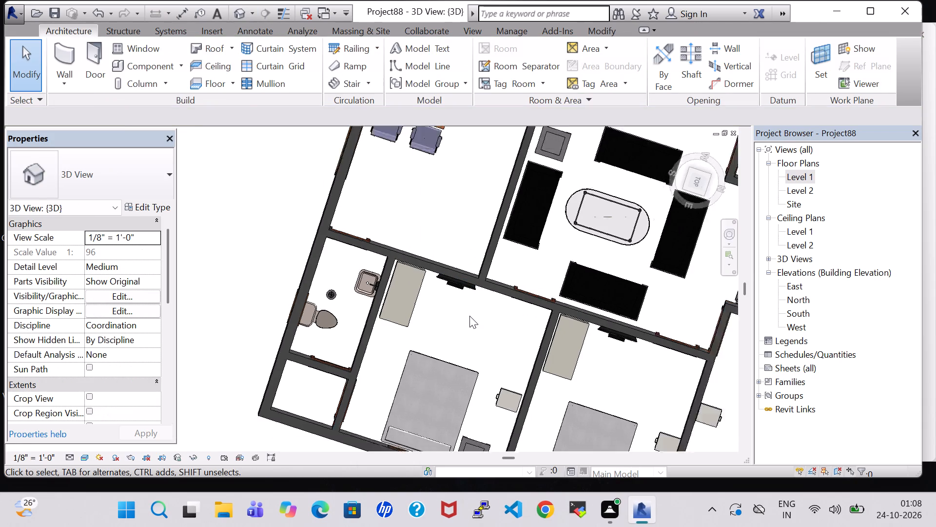
scroll(469, 316, down, 2)
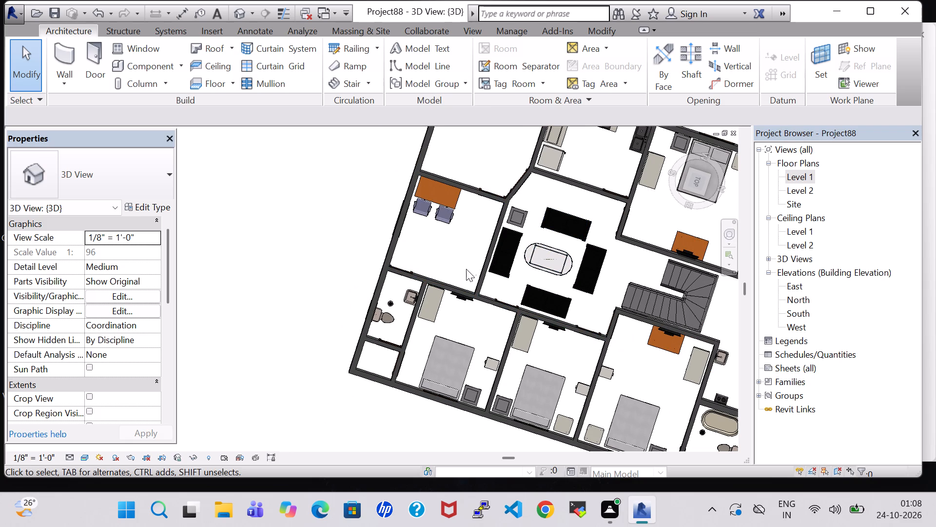
Rotate the student desk in the room beside BATH by 180 degrees in the 3D view.
shift+middle_click(462, 233)
scroll(470, 245, up, 4)
shift+middle_drag(469, 263, 471, 203)
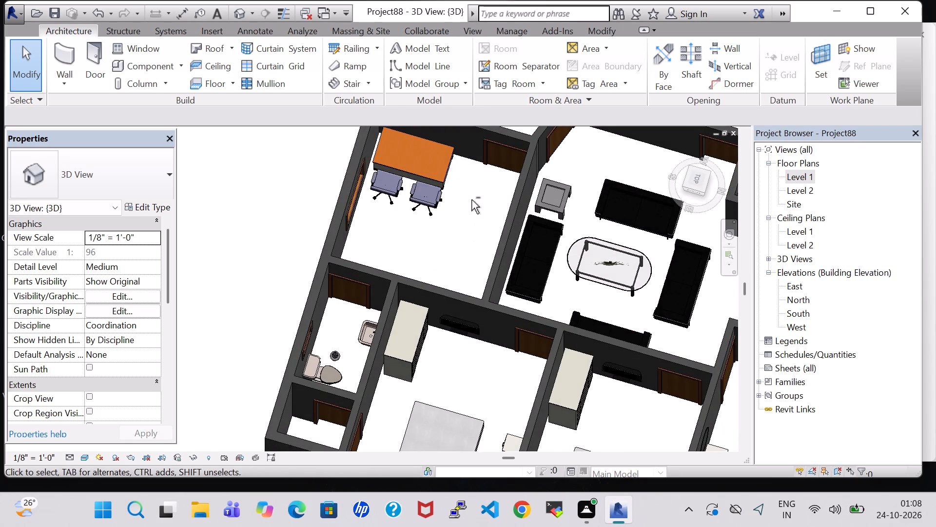
click(409, 175)
key(space)
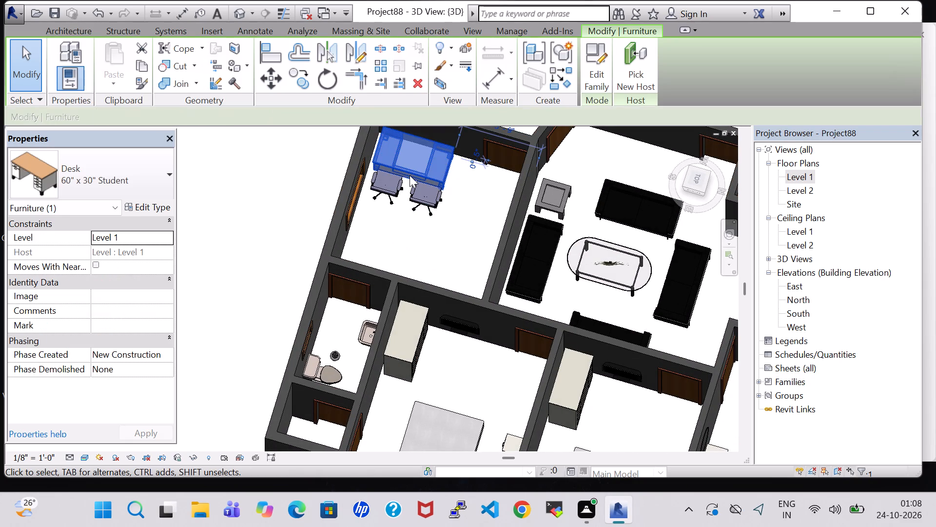
key(space)
Move the rotated desk back inside the room, alongside both task chairs and close to the partition wall, finishing in the Level 1 plan.
key(Up)
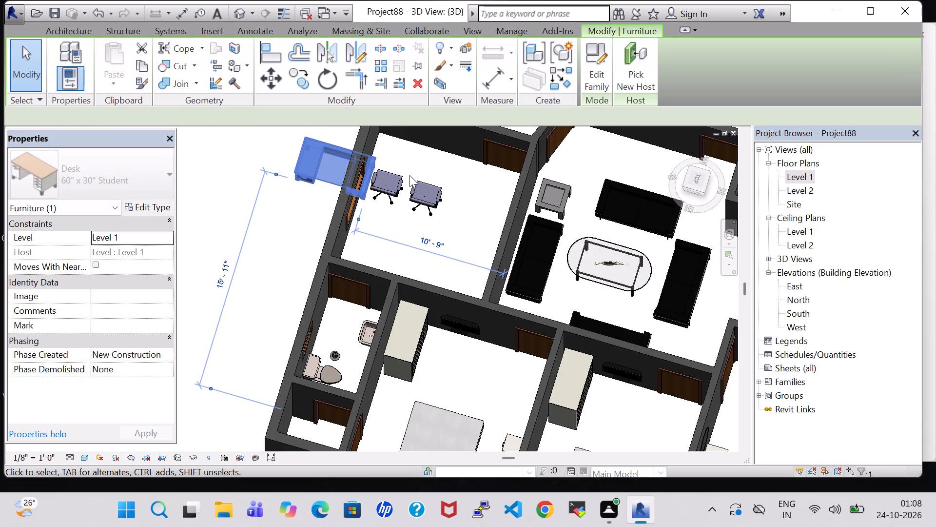
key(Up)
key(Up)
key(Up)
key(Up)
key(Up)
key(Up)
key(Up)
key(Up)
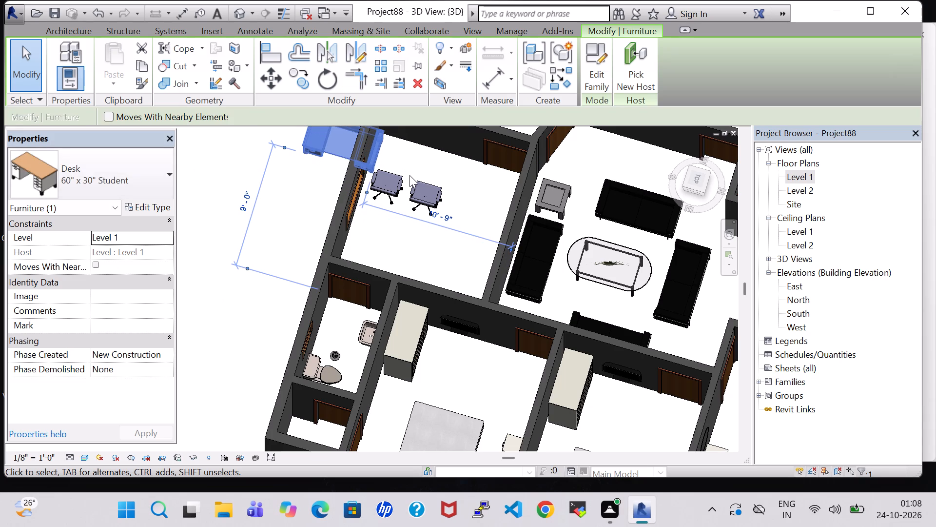
double_click(808, 177)
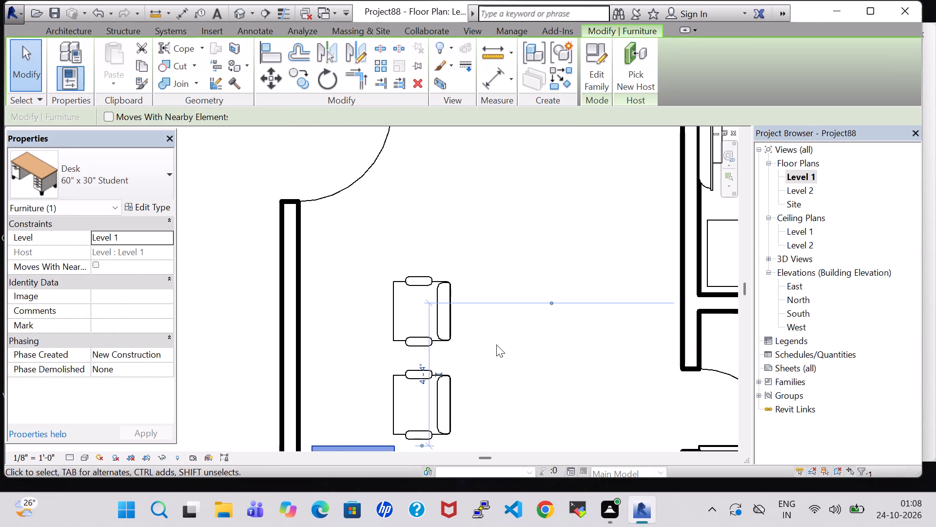
scroll(496, 345, down, 3)
key(Up)
key(Up)
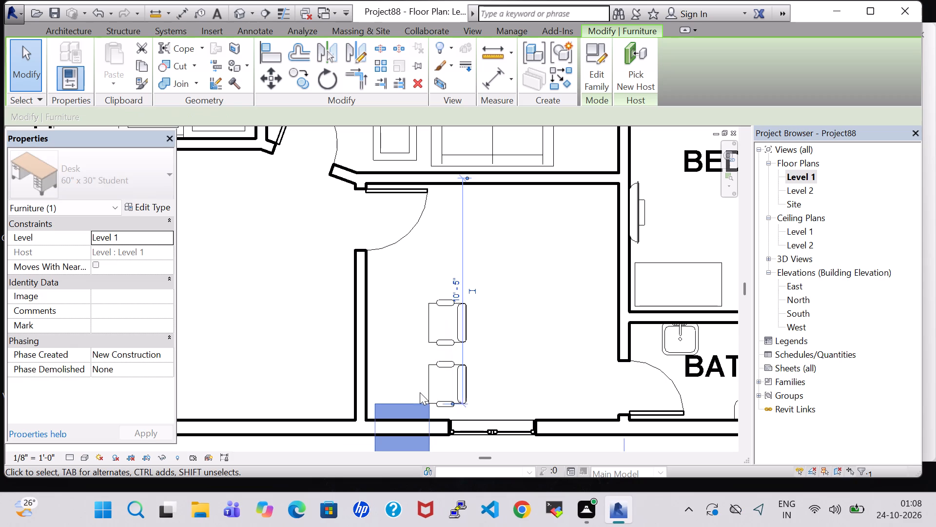
key(Up)
key(Up)
key(Up)
key(Up)
key(Up)
key(Up)
key(Up)
key(Up)
key(Up)
key(Up)
key(Up)
key(Up)
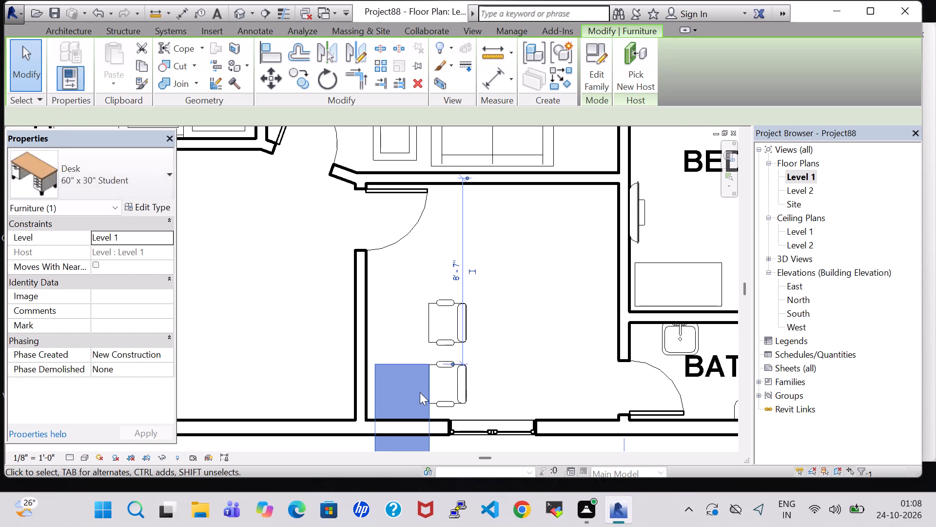
key(Up)
key(Up)
key(Up)
key(Up)
key(Up)
key(Up)
key(Up)
key(Up)
key(Up)
key(Up)
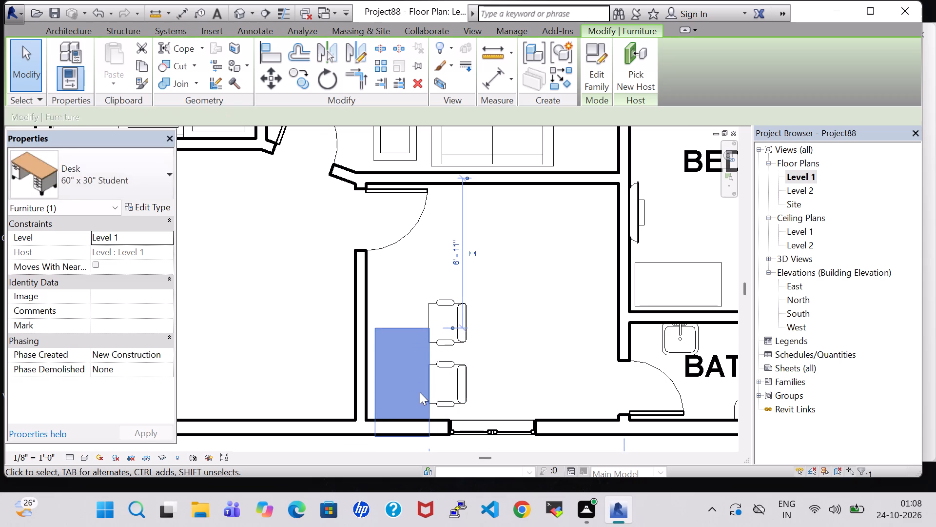
key(Up)
key(Up)
key(Up)
key(Up)
key(Up)
key(Up)
key(Up)
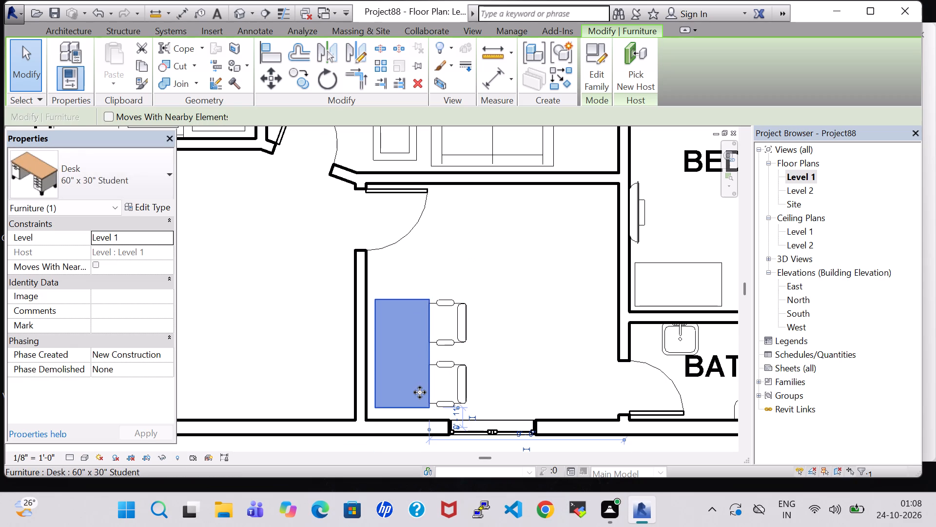
key(Left)
key(Left)
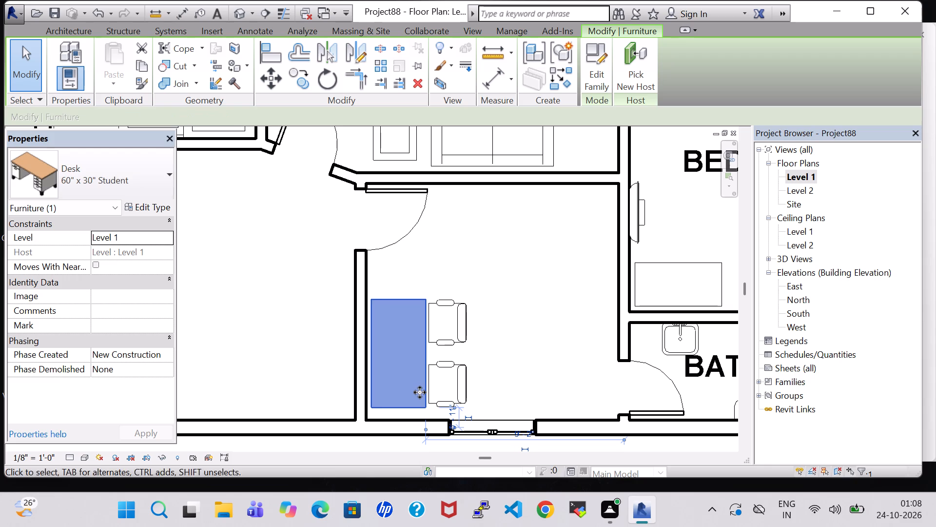
key(Right)
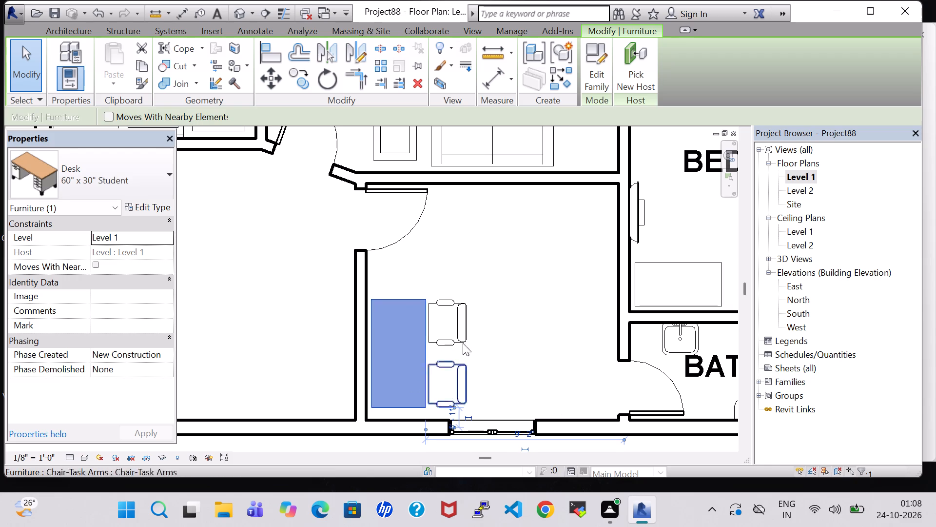
click(494, 277)
Shift both Chair-Task Arms slightly away from the desk, to about 4' 2" from the partition wall.
click(460, 320)
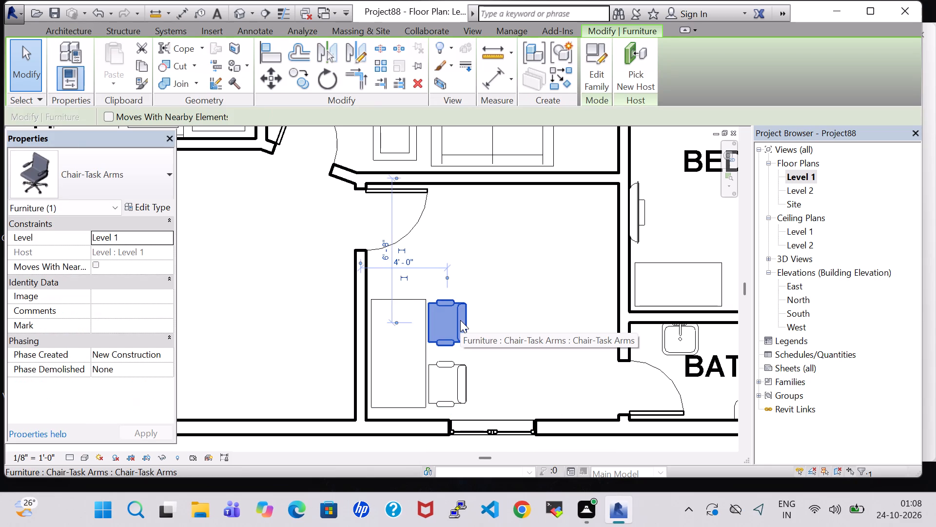
key(Right)
click(451, 365)
key(Right)
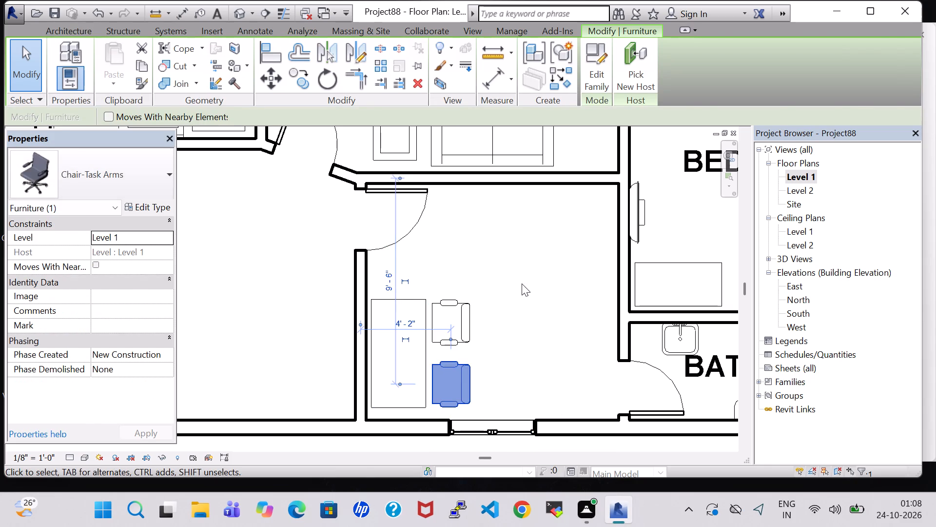
click(522, 284)
Check the desk and chairs in 3D, and load the Table-Ellipse family from the Furniture > Tables library folder into Level 1.
click(244, 9)
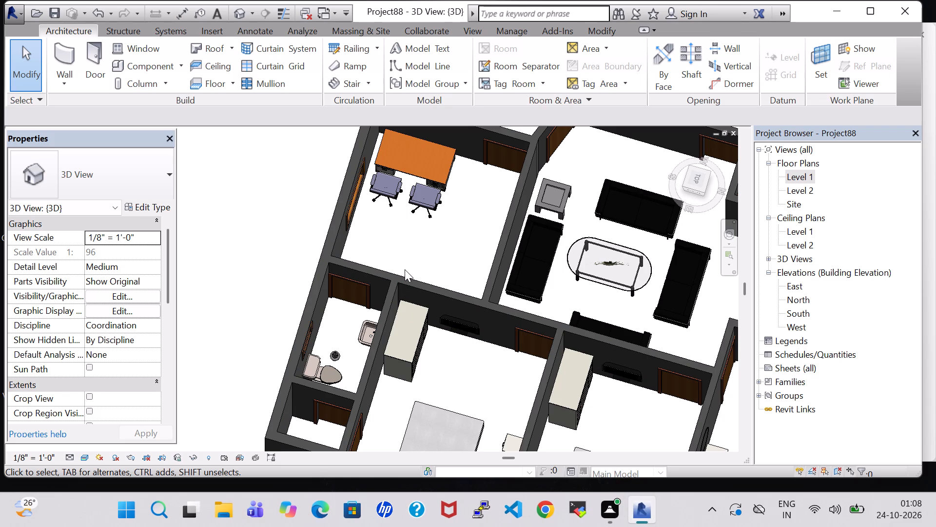
double_click(803, 179)
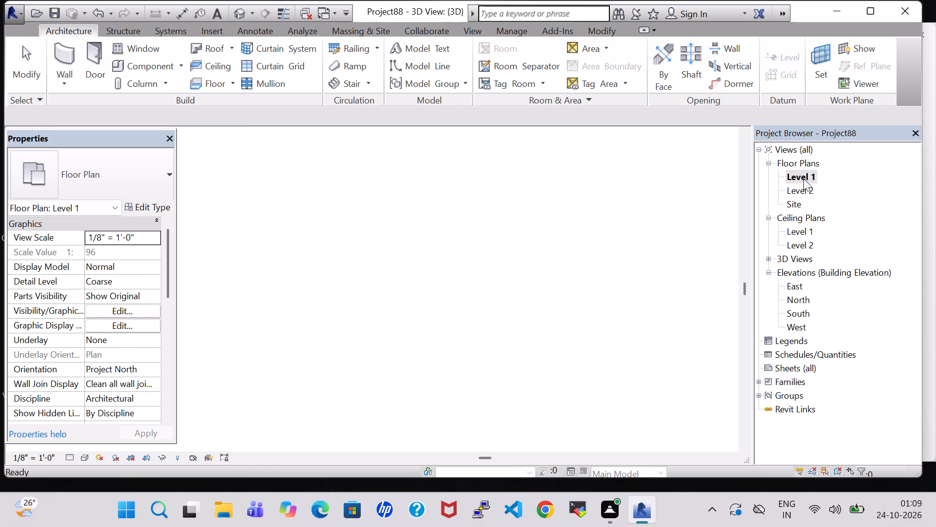
scroll(518, 257, down, 2)
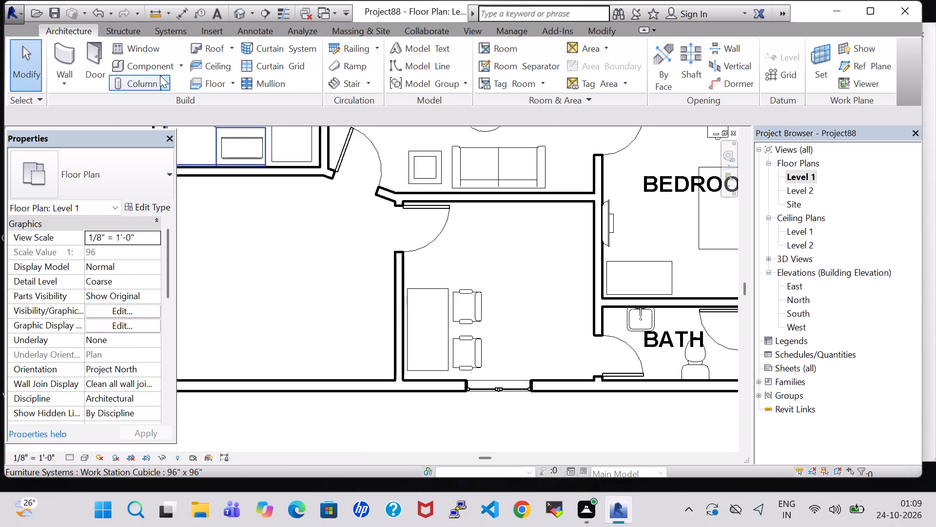
click(151, 72)
click(597, 68)
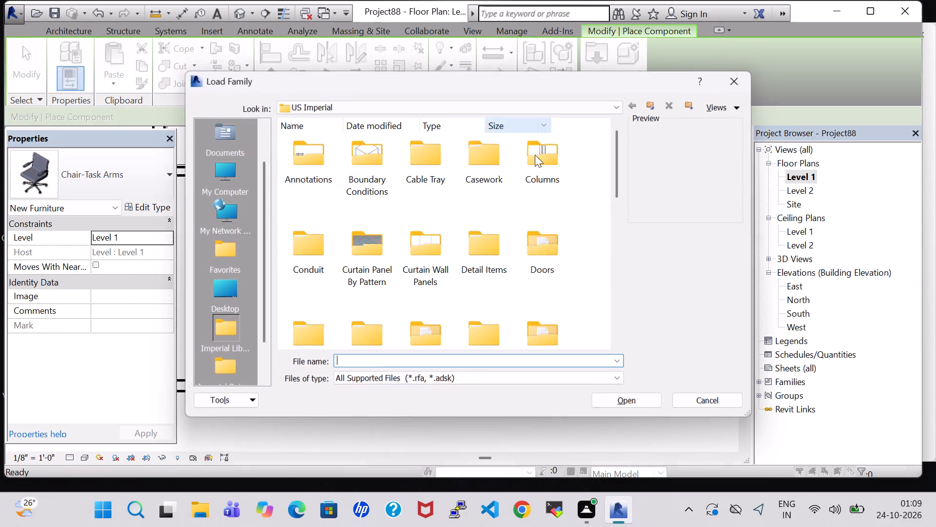
double_click(538, 325)
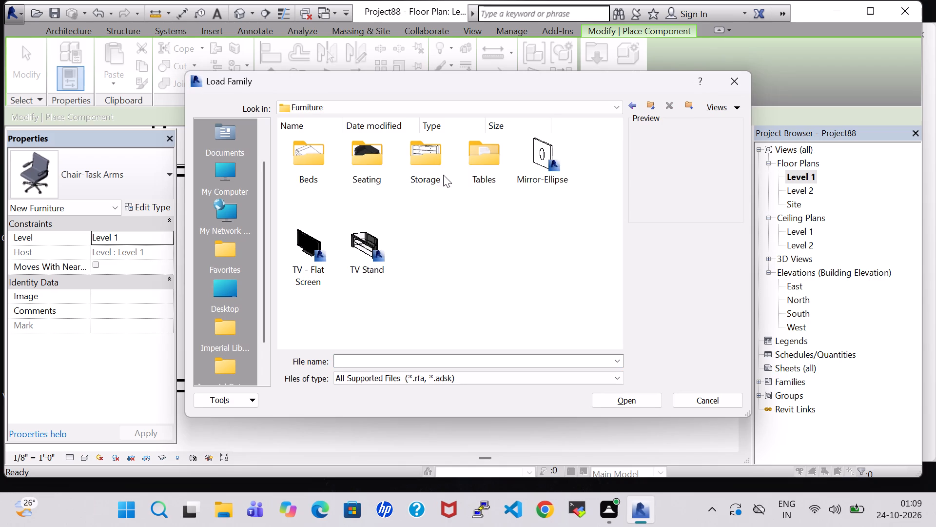
double_click(495, 170)
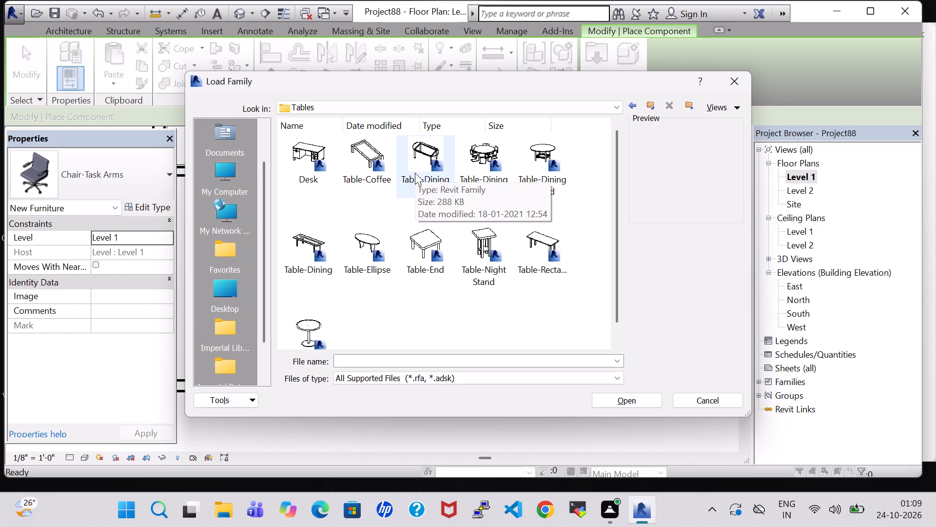
click(387, 233)
click(622, 398)
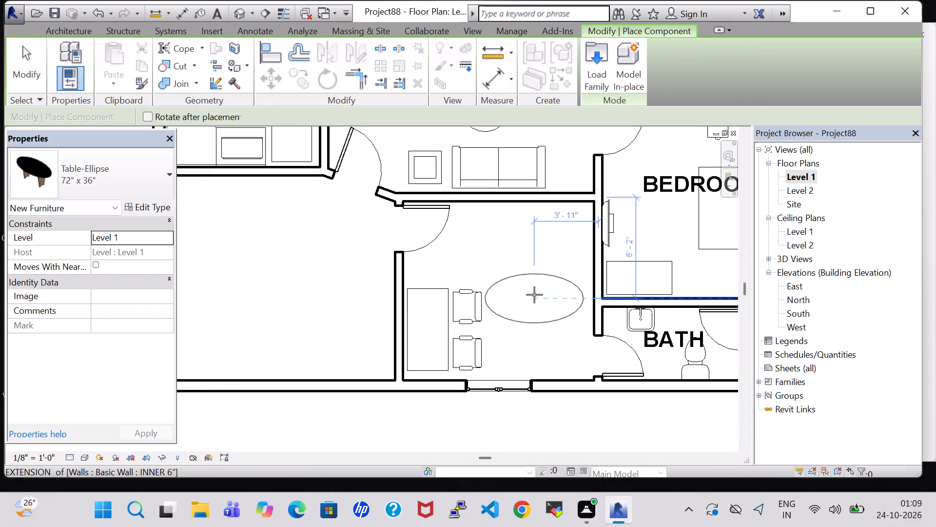
Place a Table-Ellipse with its long axis parallel to the desk, about 7' 5" from the partition wall and 5' 5" from the HALL wall.
key(space)
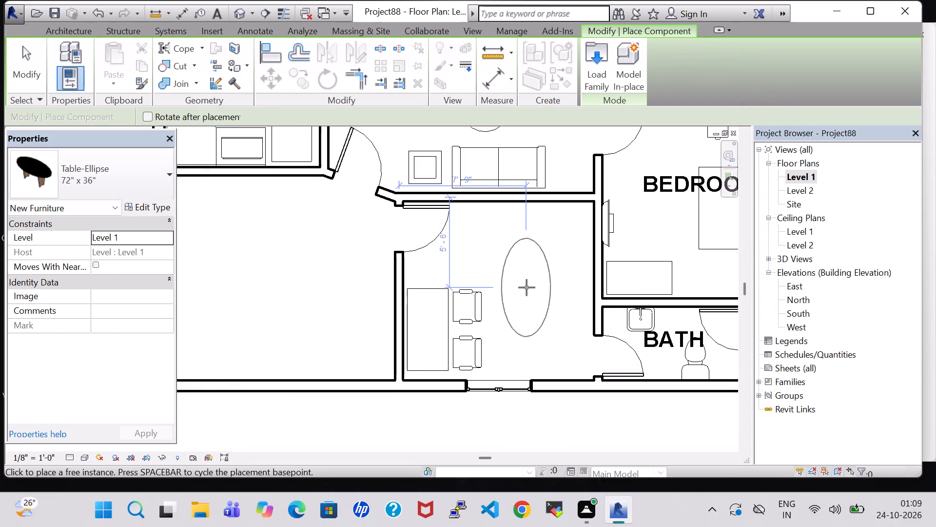
click(520, 286)
key(Escape)
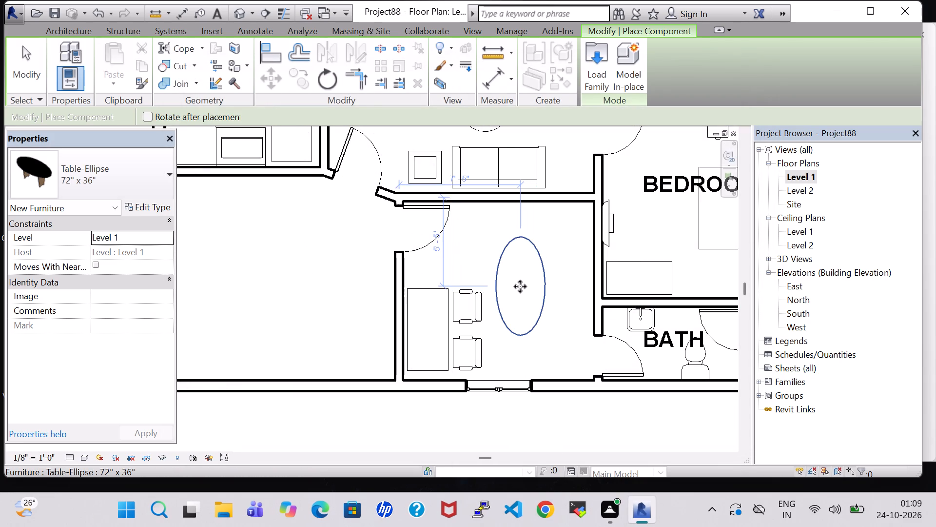
key(Escape)
Change the elliptical table's type to 60" x 48".
click(522, 249)
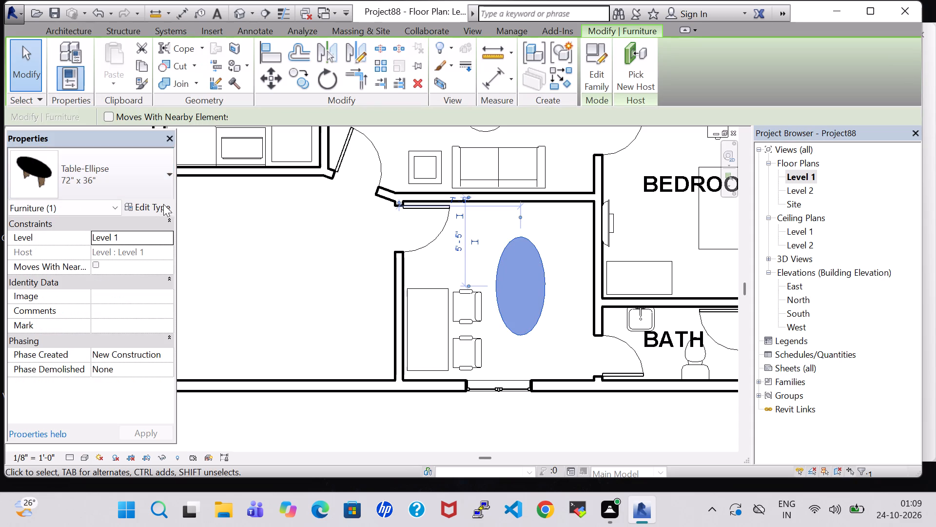
click(162, 207)
click(250, 103)
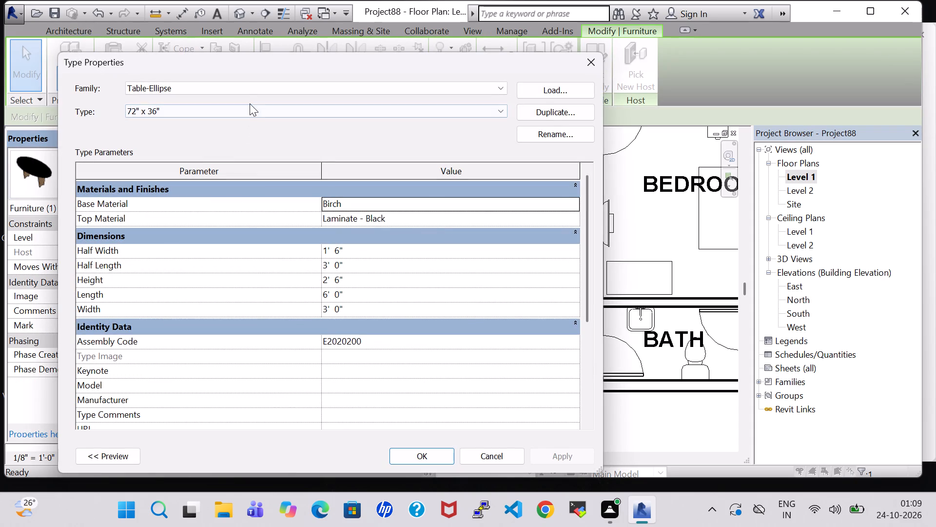
click(247, 112)
click(247, 124)
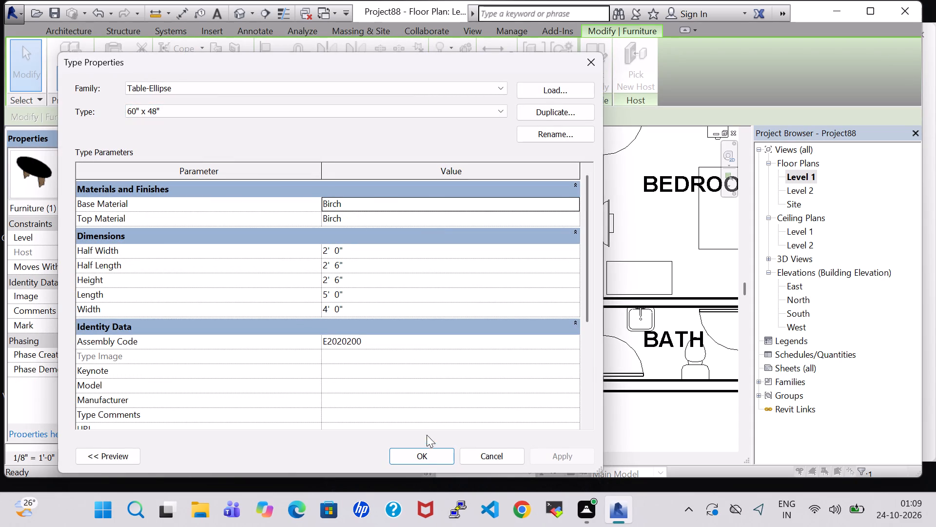
click(423, 451)
click(554, 304)
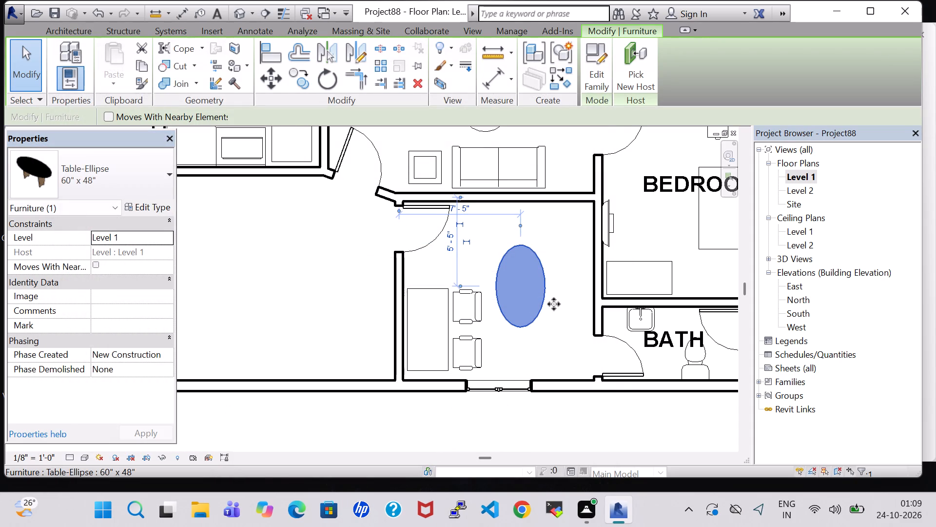
key(Escape)
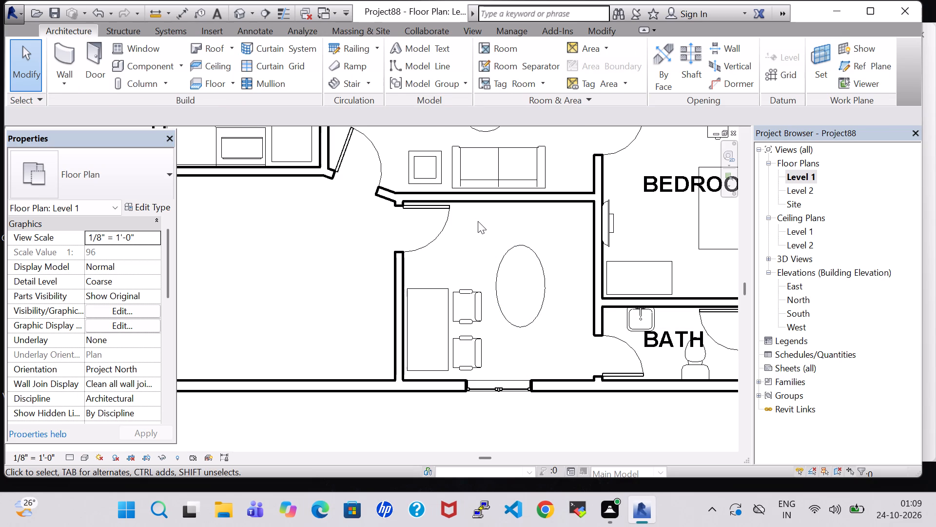
Shift the elliptical table slightly away from the HALL wall, toward the window wall.
scroll(478, 221, down, 3)
middle_drag(524, 162, 541, 318)
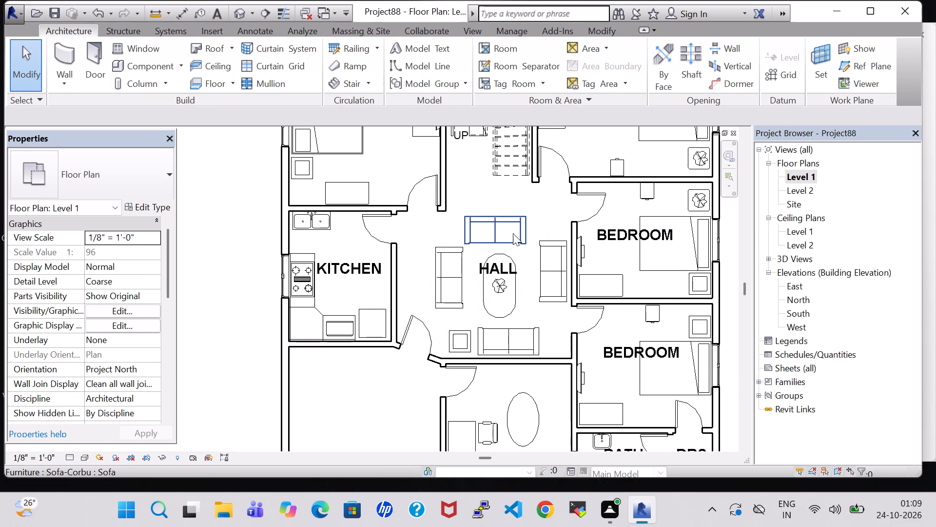
scroll(513, 233, down, 3)
scroll(513, 233, up, 5)
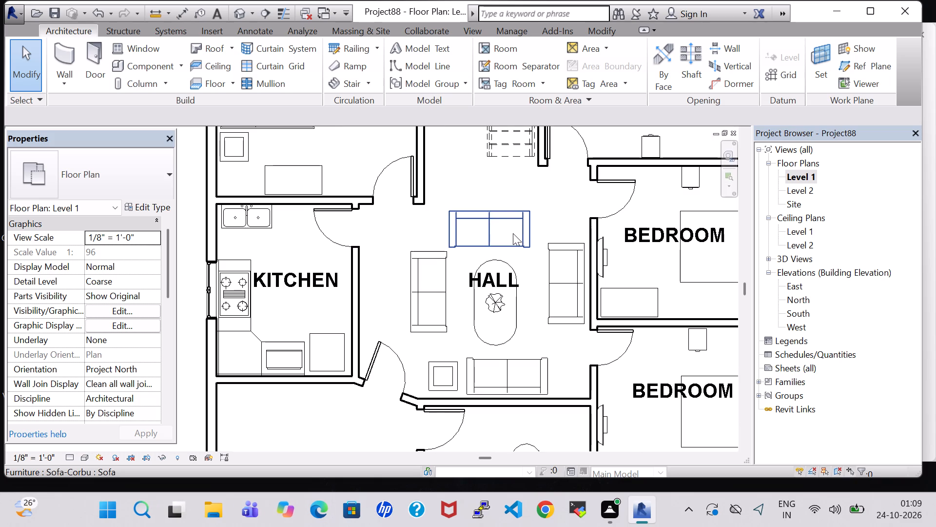
middle_drag(541, 311, 526, 201)
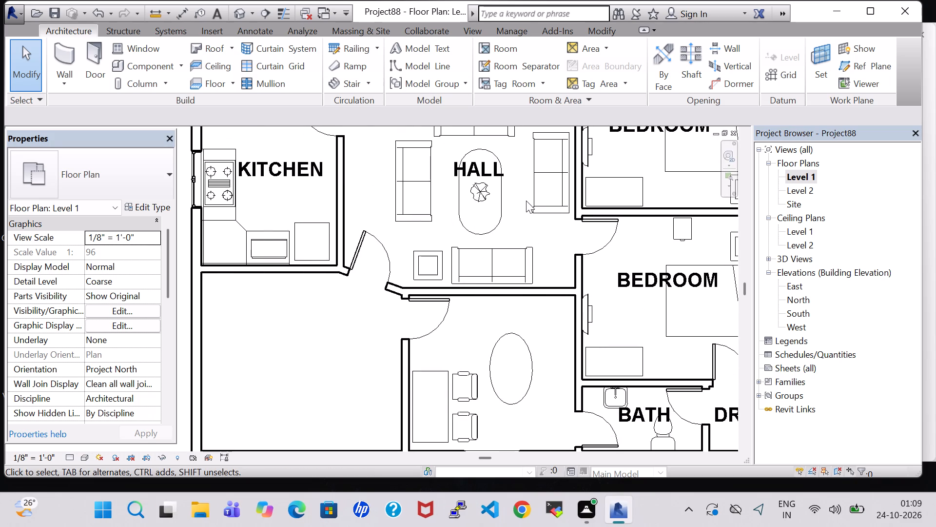
click(504, 375)
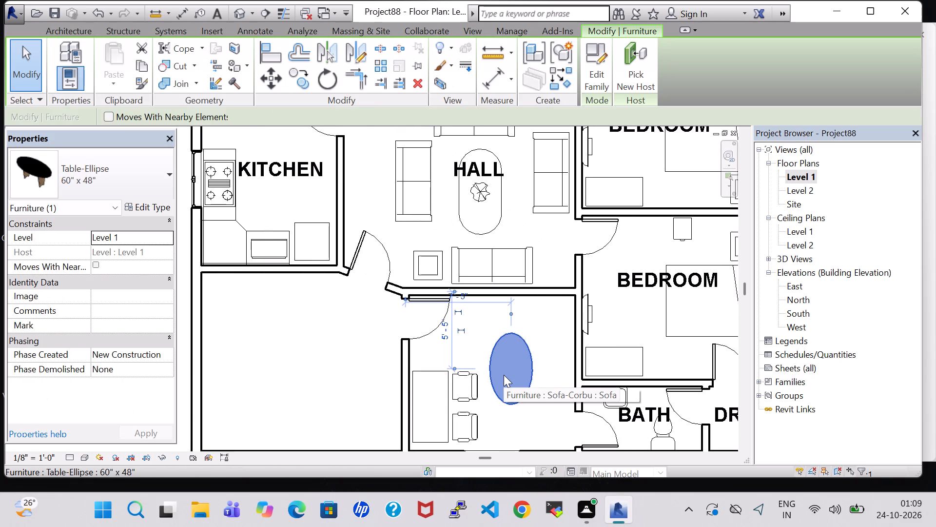
key(Down)
key(Down)
key(Down)
click(528, 318)
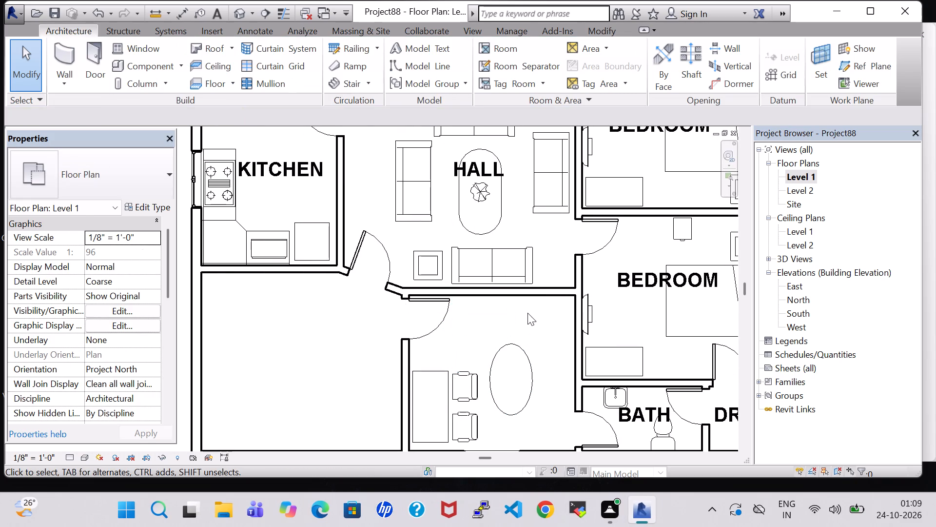
Place a second Sofa-Corbu in the desk room, backed against the HALL wall about 2' 0" from the BEDROOM wall, nudged slightly toward the HALL wall.
click(512, 267)
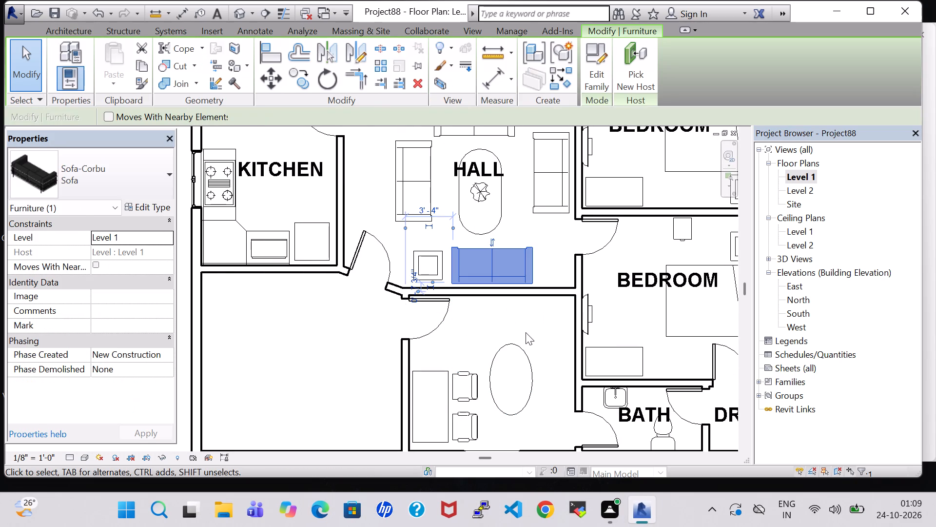
right_click(493, 281)
click(554, 259)
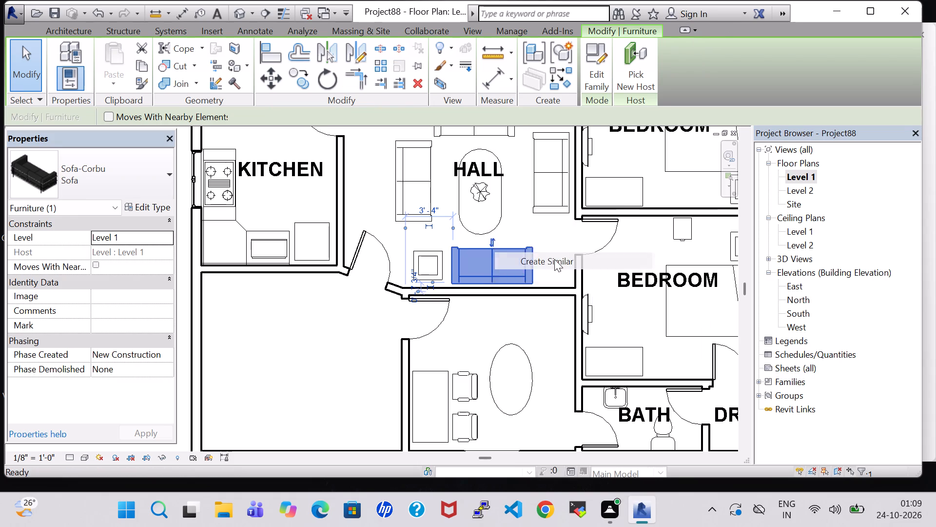
scroll(522, 319, up, 1)
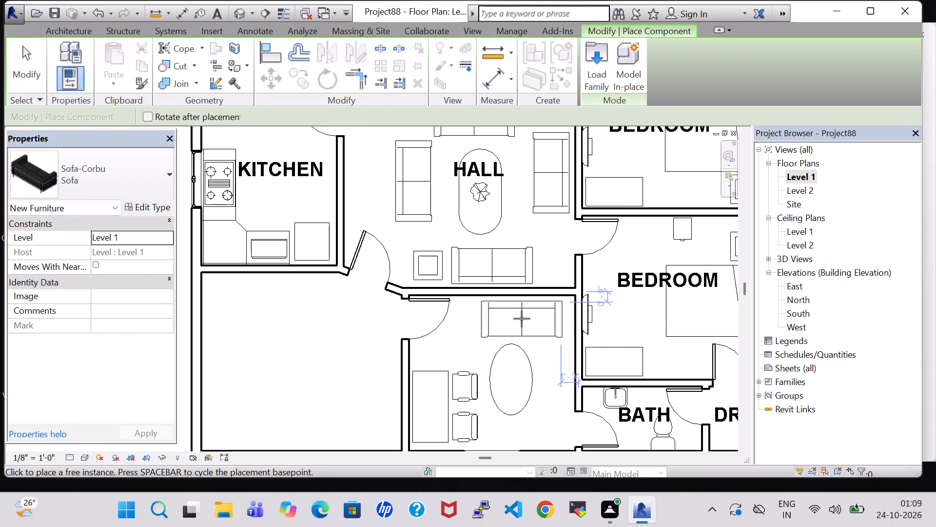
scroll(522, 319, up, 5)
click(497, 314)
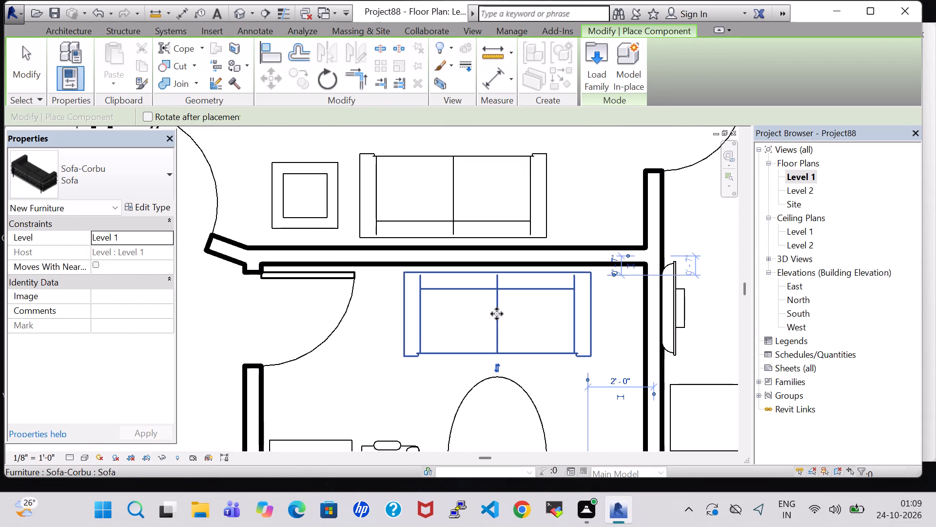
key(Escape)
key(Escape)
click(497, 314)
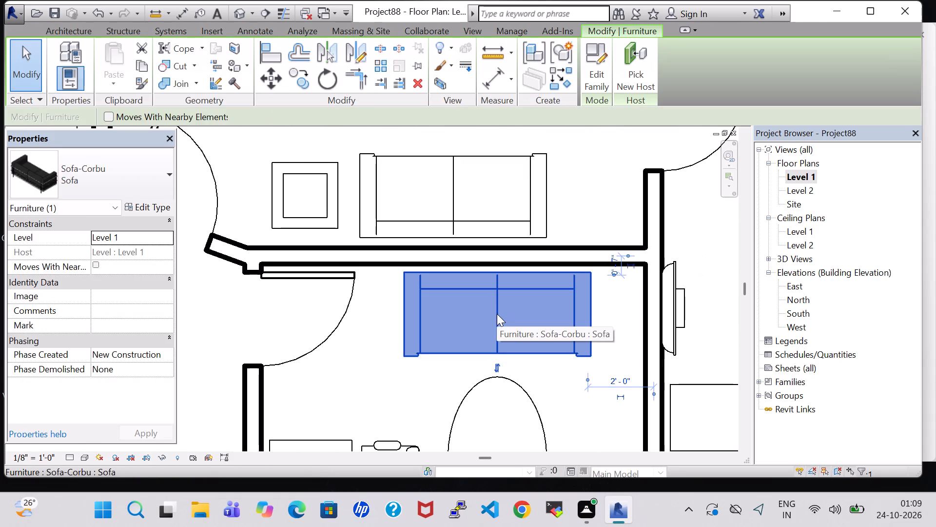
key(Up)
click(577, 193)
scroll(577, 191, down, 4)
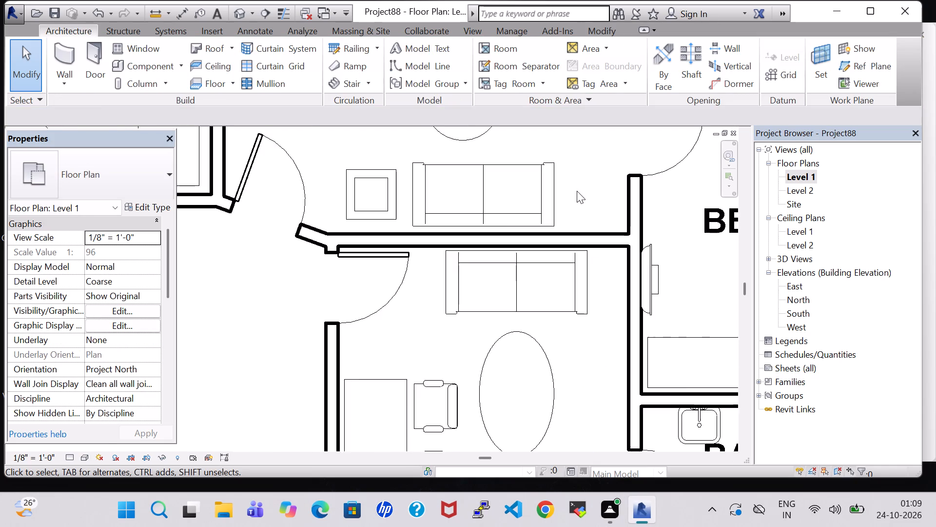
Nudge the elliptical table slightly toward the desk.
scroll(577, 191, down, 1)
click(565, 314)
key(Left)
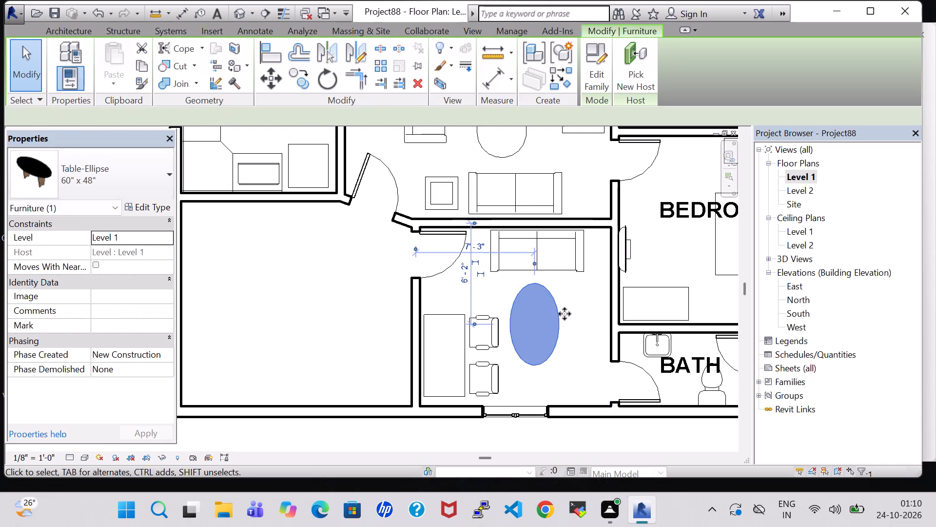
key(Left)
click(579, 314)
Load the Chair-Corbu family from the Furniture > Seating library folder for placement on Level 1.
scroll(579, 314, down, 6)
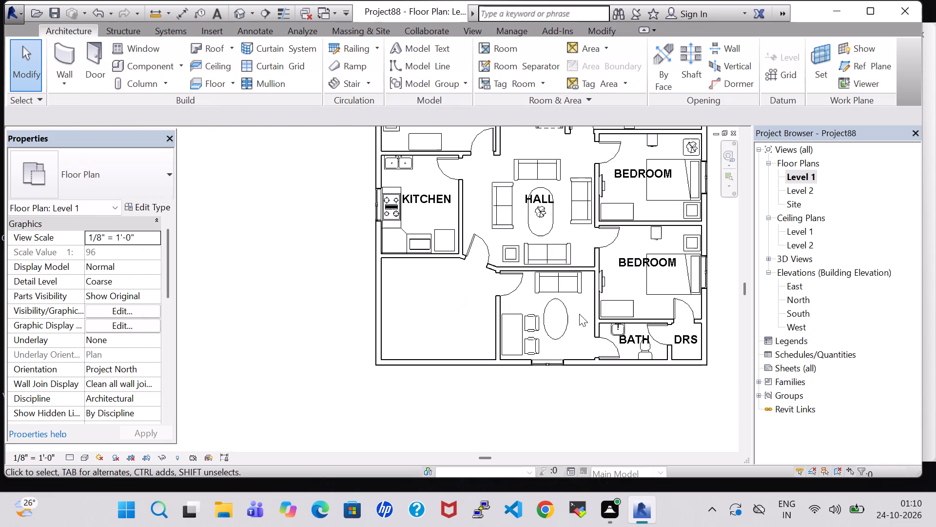
click(129, 65)
click(586, 69)
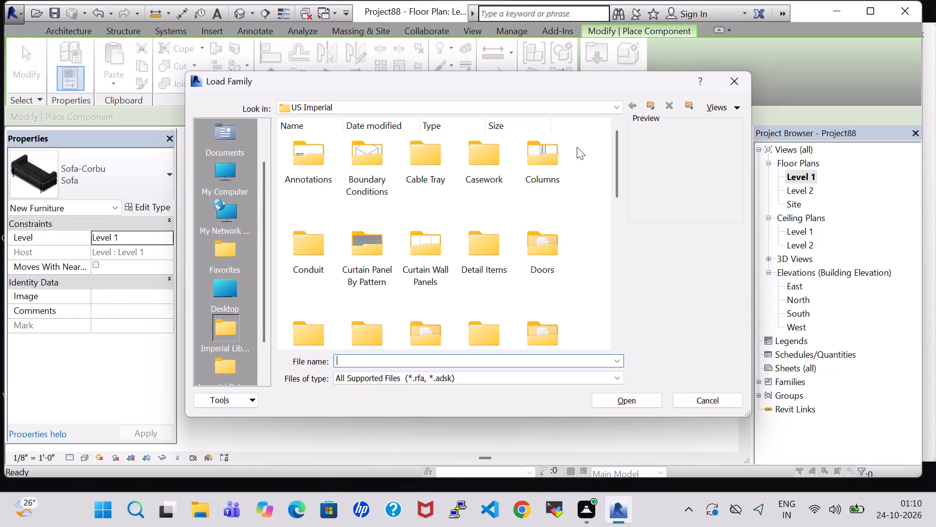
click(536, 349)
double_click(536, 334)
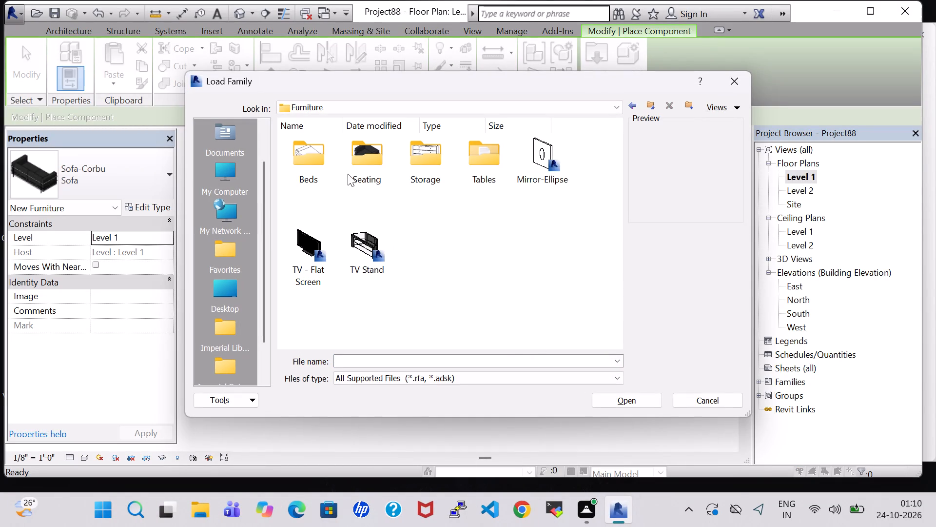
double_click(371, 165)
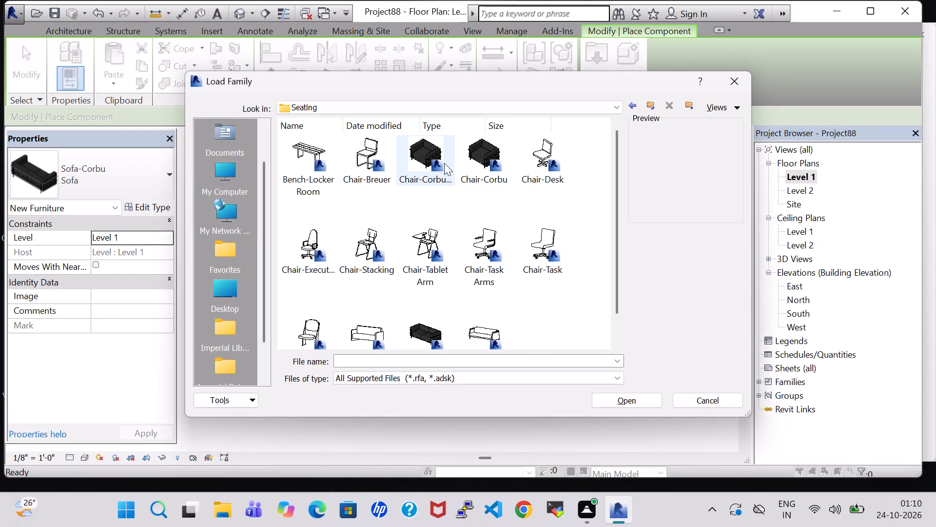
click(464, 160)
click(638, 398)
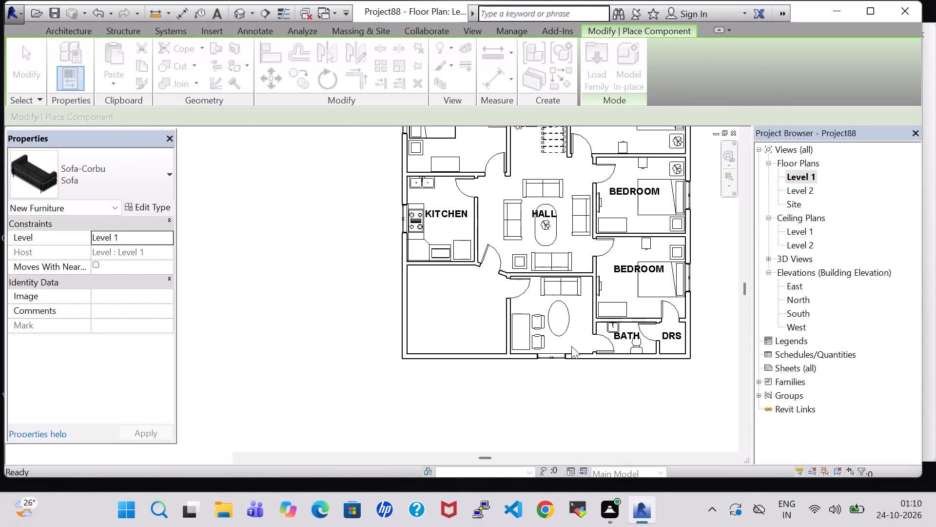
Place a Chair-Corbu facing the elliptical table, about 4' 3" from the window wall, and nudge it to about 6 1/2" from the BEDROOM wall.
scroll(574, 305, up, 2)
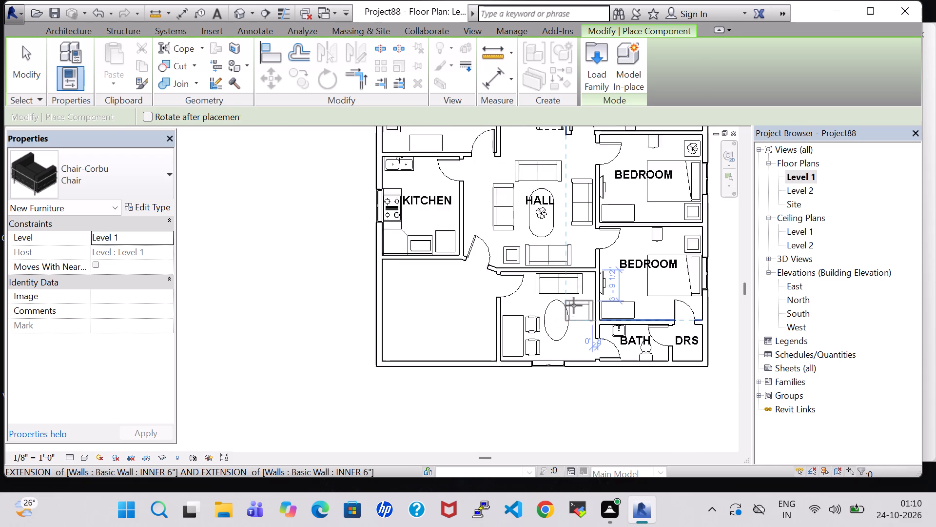
scroll(574, 305, up, 5)
key(space)
key(space)
key(space)
key(space)
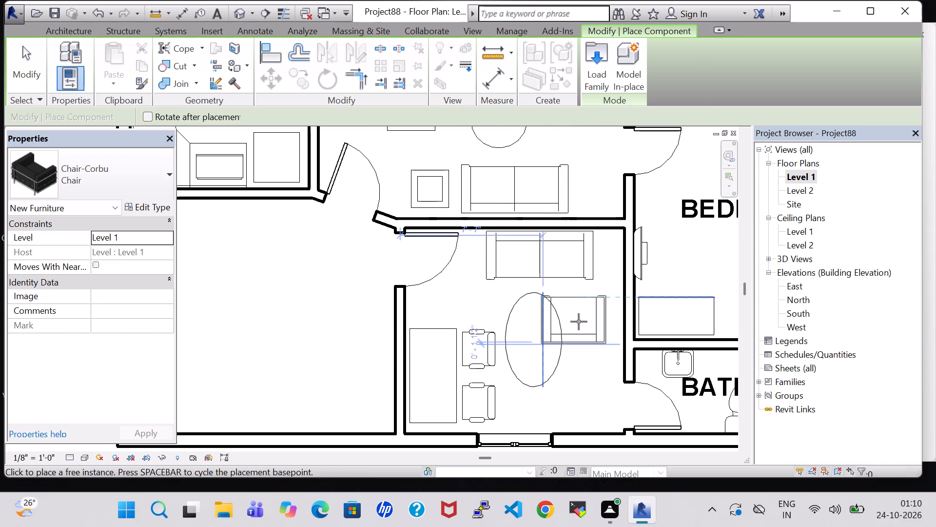
key(space)
key(space)
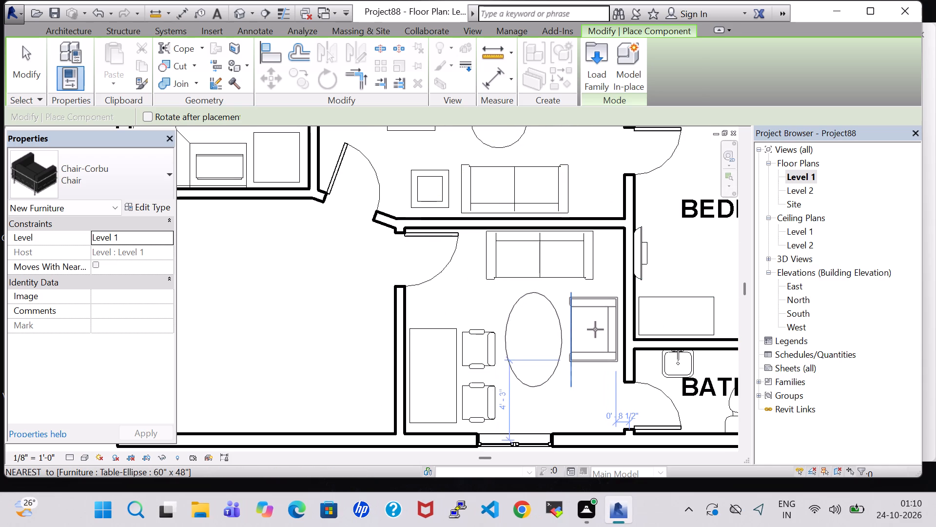
click(595, 329)
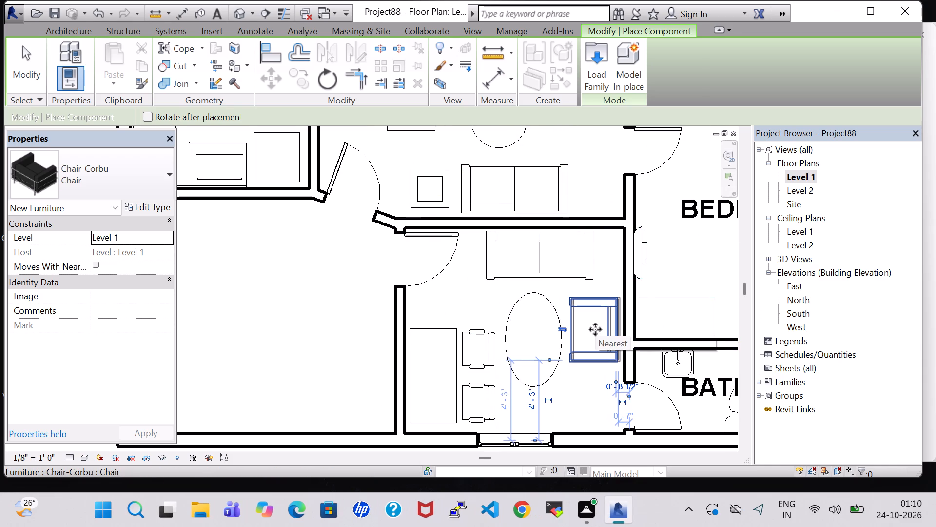
key(Escape)
key(Escape)
click(589, 329)
key(Right)
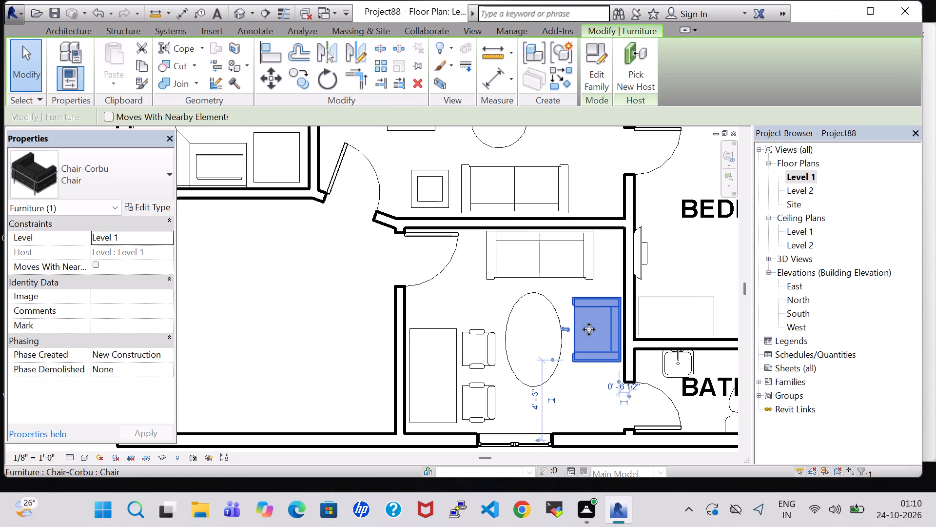
click(440, 292)
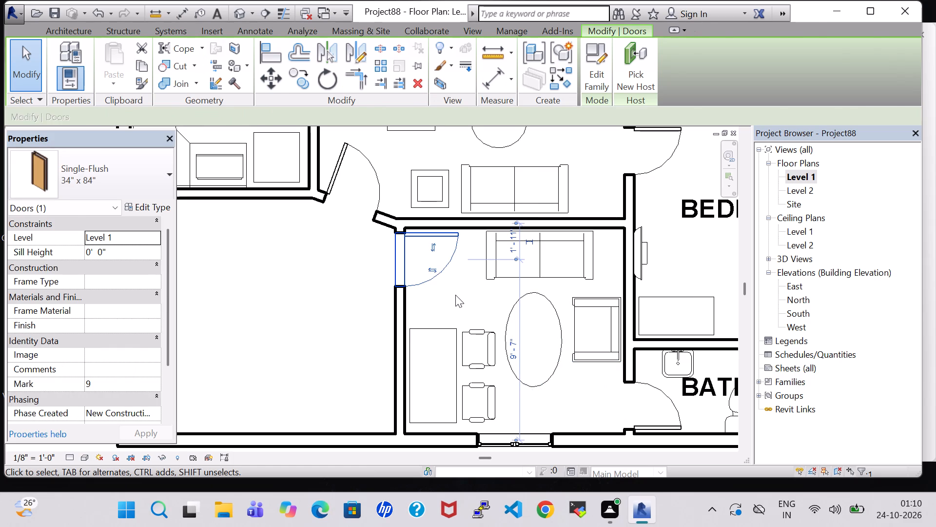
click(455, 295)
Examine the desk room's new sofa, armchair and elliptical table arrangement in the 3D view.
click(242, 10)
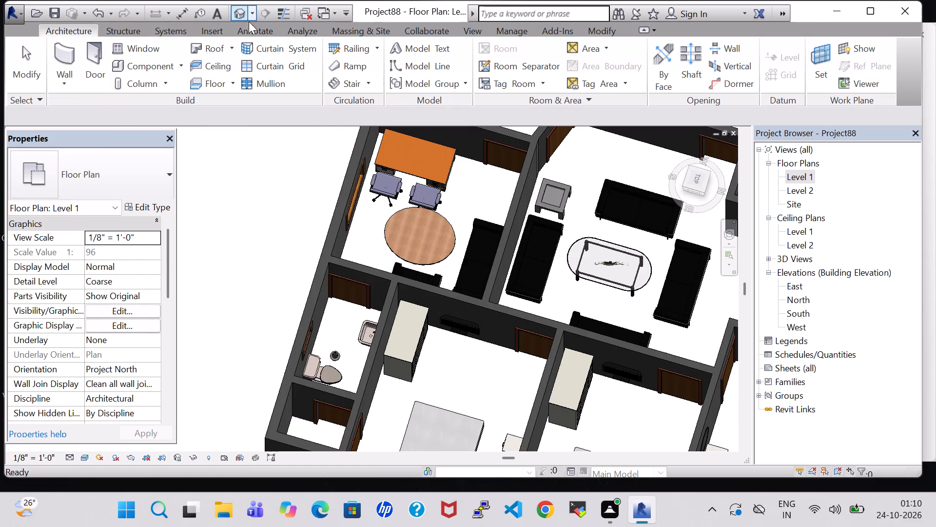
scroll(445, 318, down, 3)
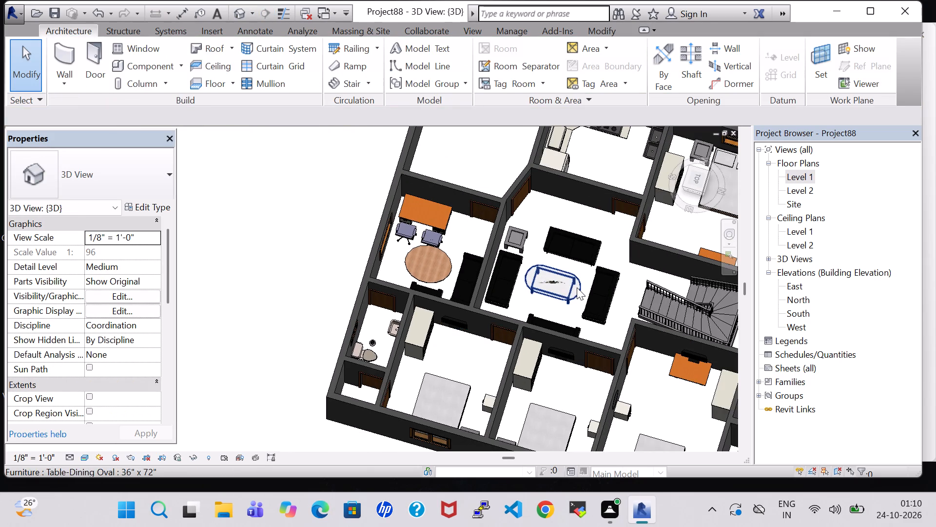
middle_drag(574, 374, 540, 406)
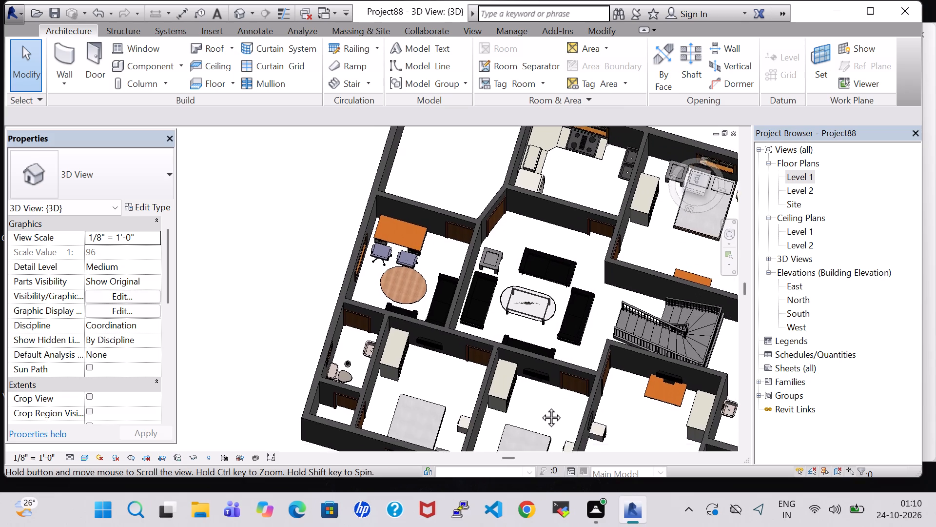
middle_drag(540, 406, 509, 425)
middle_click(507, 426)
middle_drag(505, 427, 574, 408)
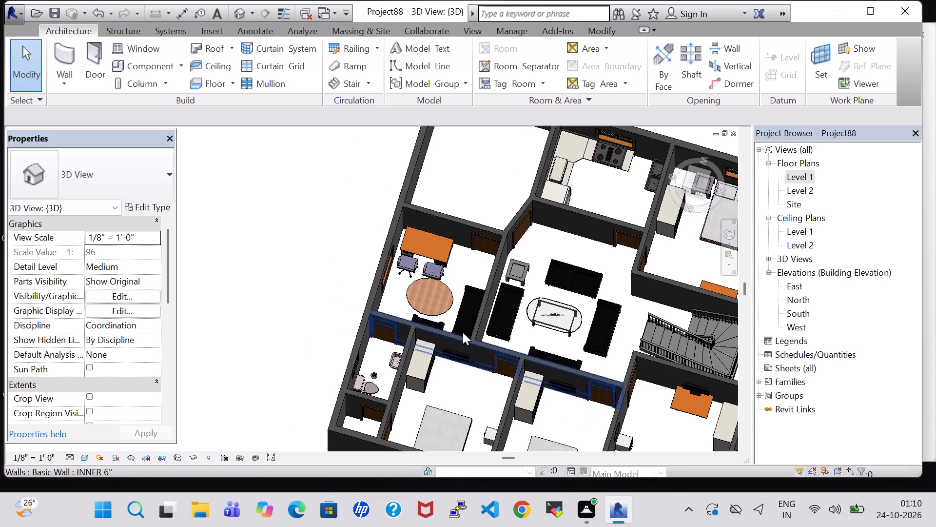
scroll(447, 320, up, 6)
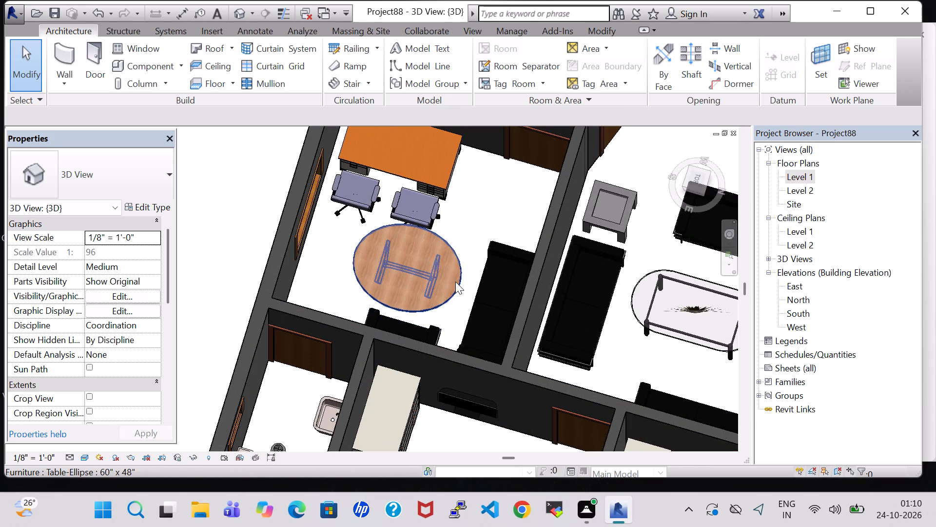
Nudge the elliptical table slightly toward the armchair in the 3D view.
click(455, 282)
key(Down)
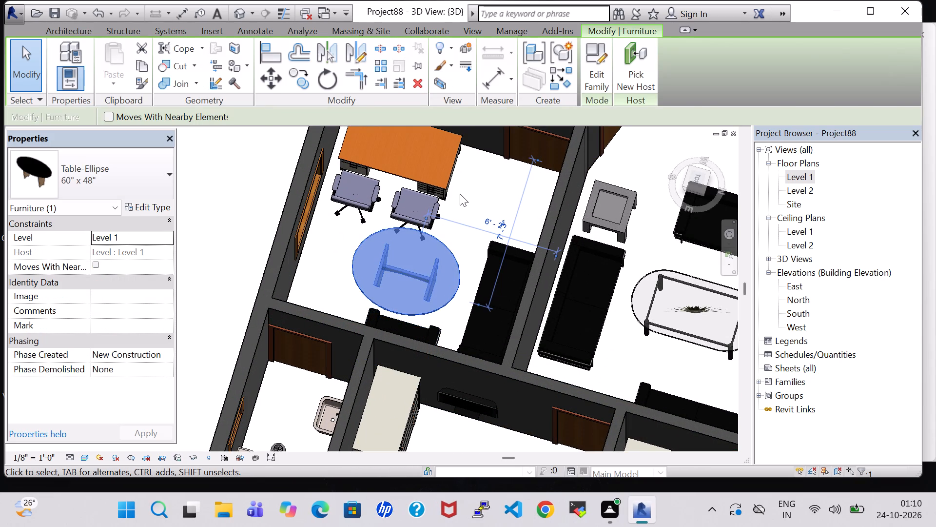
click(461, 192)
Delete the elliptical table from the desk room and return to the Level 1 floor plan.
shift+middle_drag(461, 192, 468, 237)
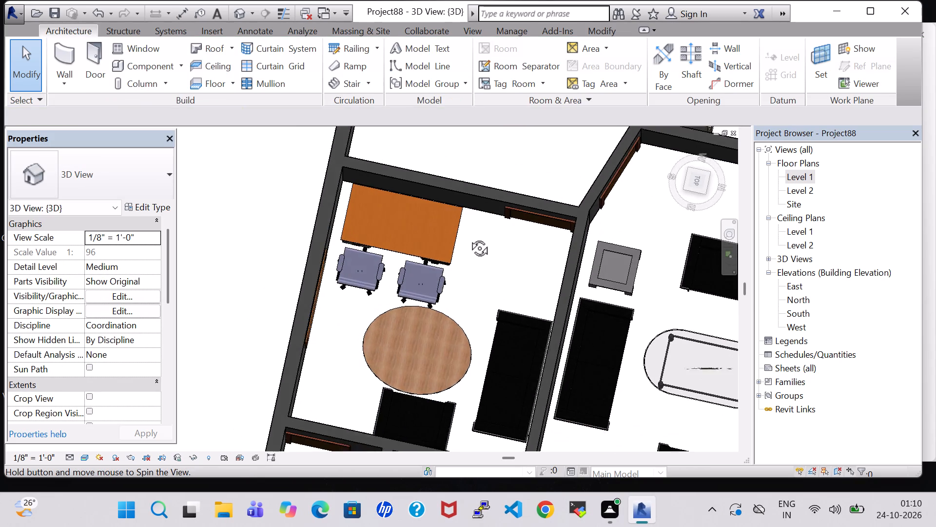
shift+middle_drag(468, 237, 468, 245)
shift+middle_click(460, 290)
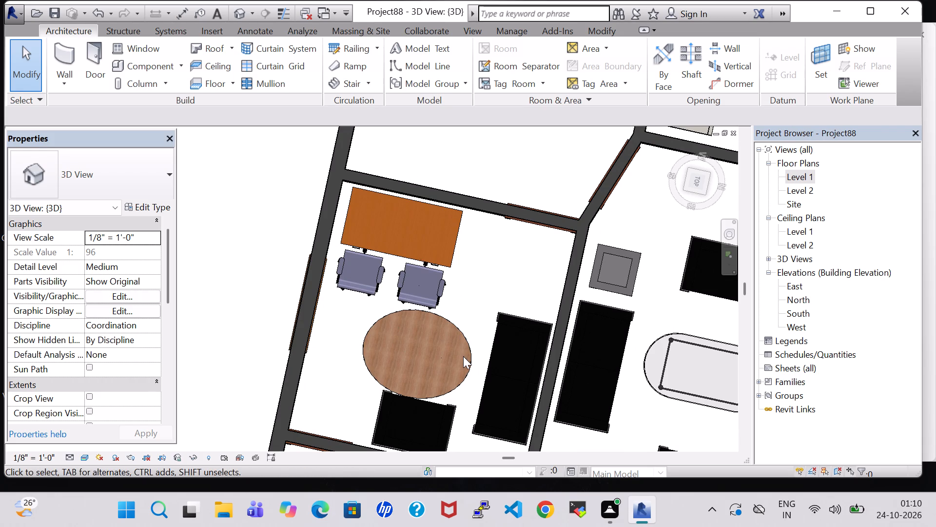
click(446, 321)
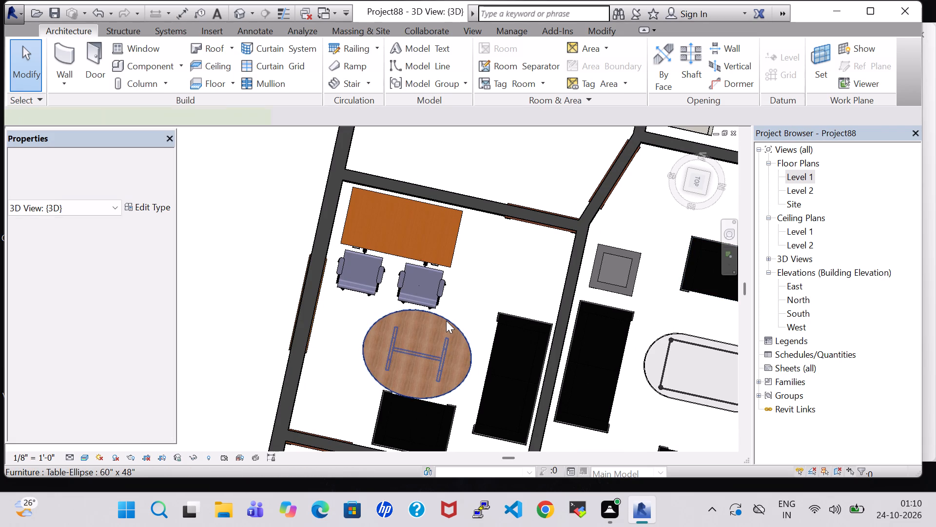
key(Delete)
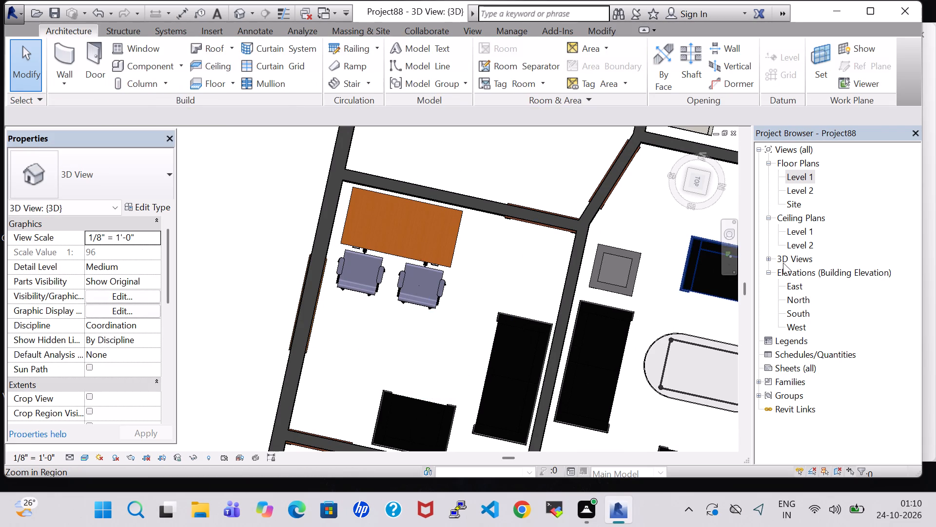
double_click(799, 178)
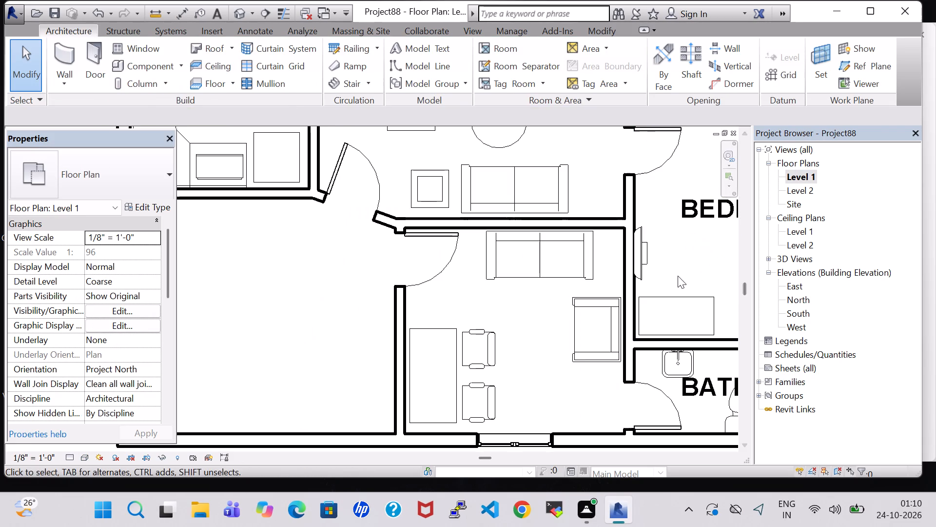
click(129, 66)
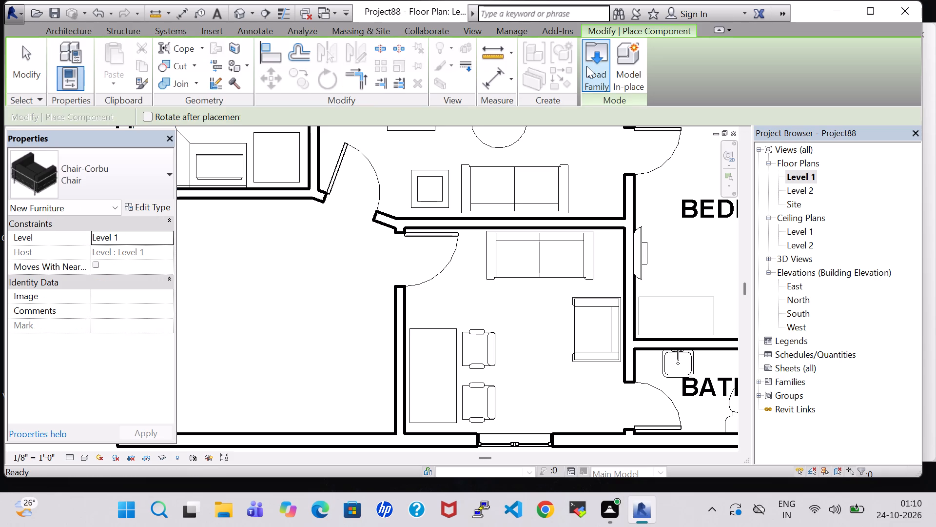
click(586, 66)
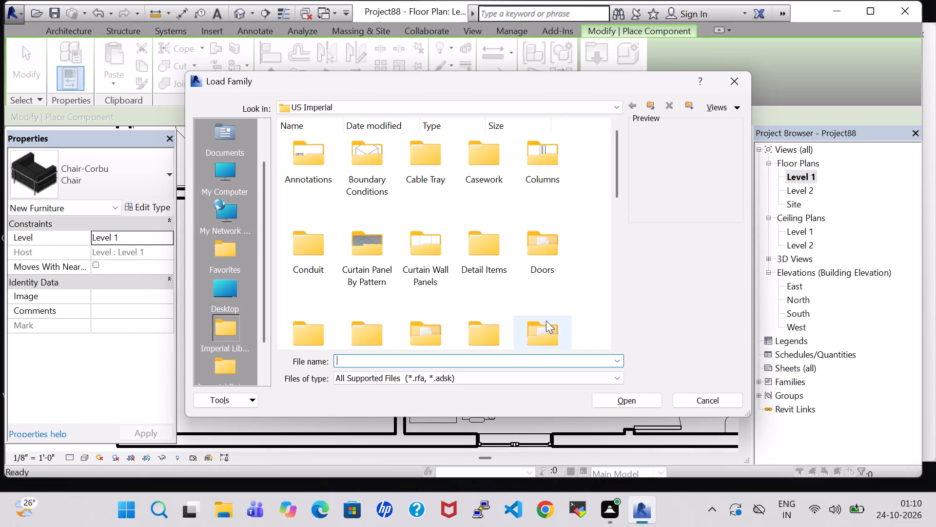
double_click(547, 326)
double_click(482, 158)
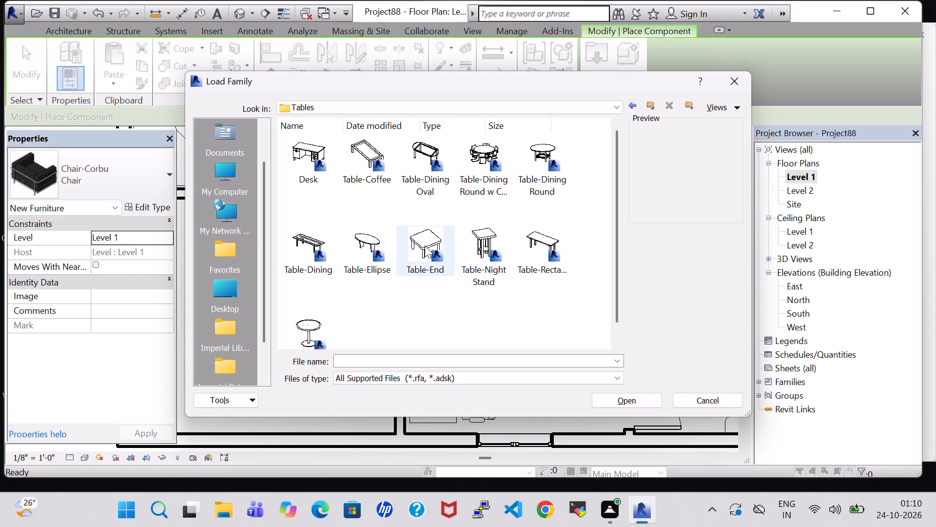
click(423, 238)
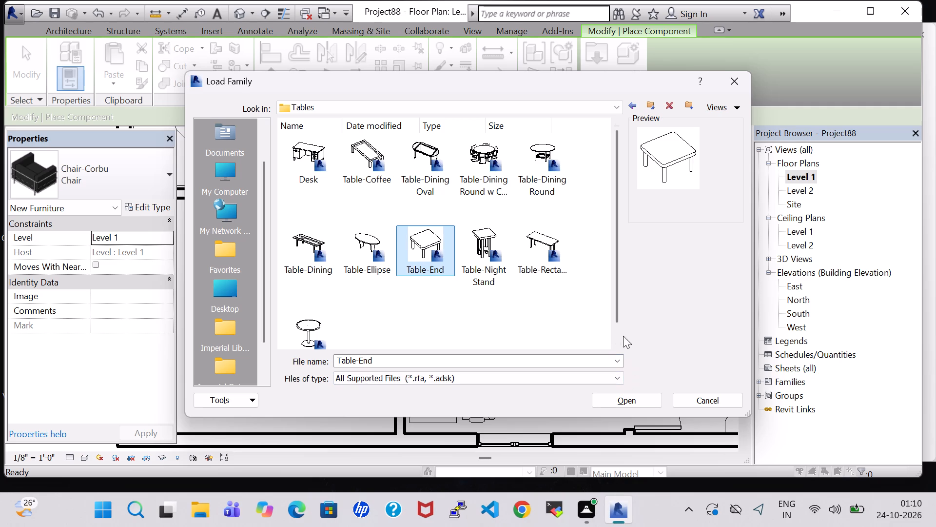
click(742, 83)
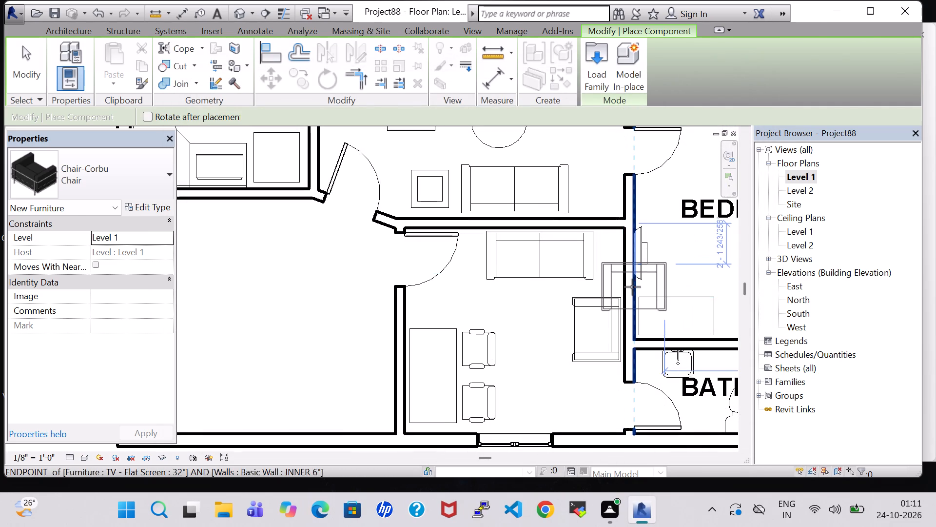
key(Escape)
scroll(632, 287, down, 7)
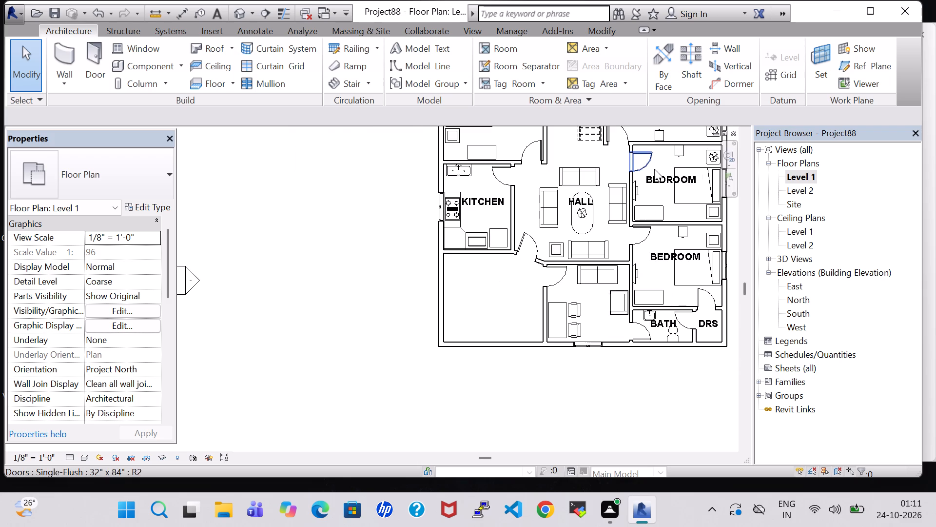
Place a rotated Table-Rectangular 72" x 30" 2, matching the bedroom one, between the desk chairs and the armchair, aligned with the armchair's centre.
middle_drag(662, 171, 656, 297)
click(620, 225)
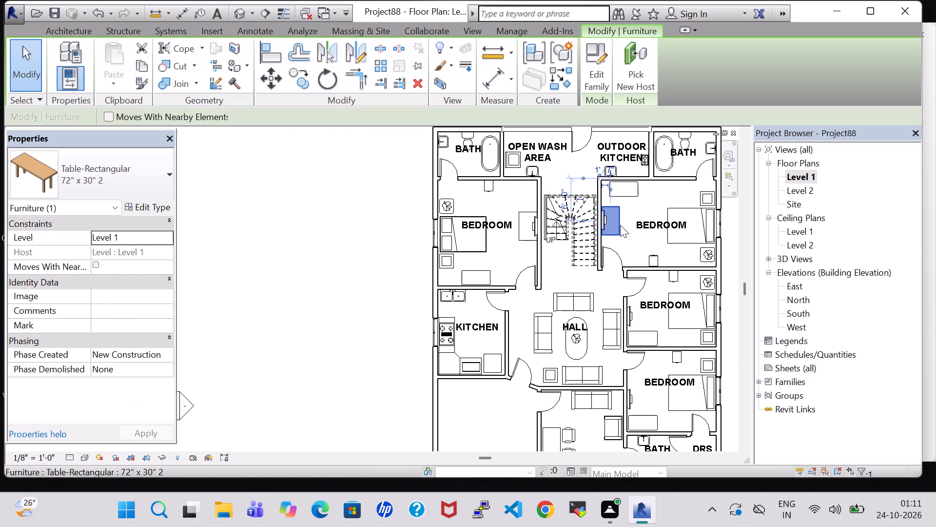
right_click(620, 225)
click(680, 266)
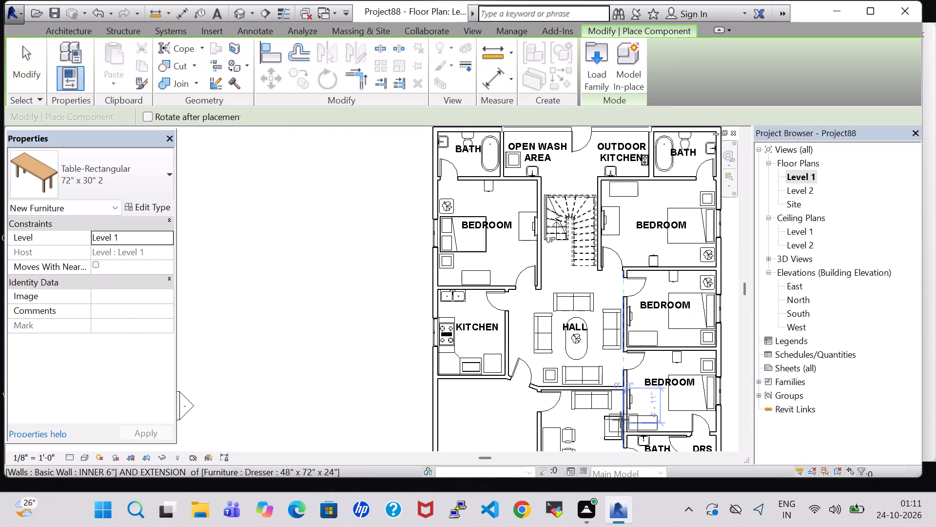
scroll(621, 420, up, 4)
middle_click(618, 413)
middle_drag(618, 413, 610, 383)
middle_drag(607, 362, 605, 333)
middle_drag(605, 309, 600, 274)
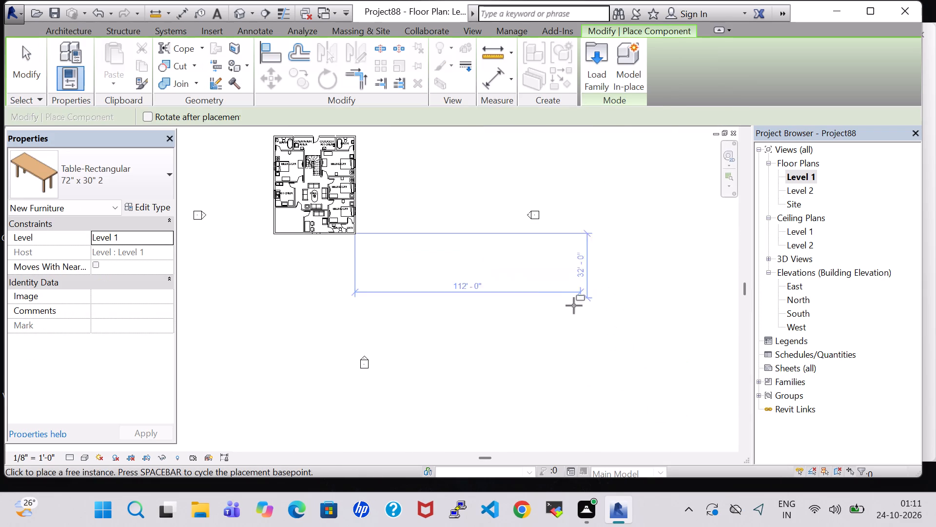
scroll(329, 252, up, 7)
middle_drag(329, 252, 390, 363)
scroll(390, 363, up, 1)
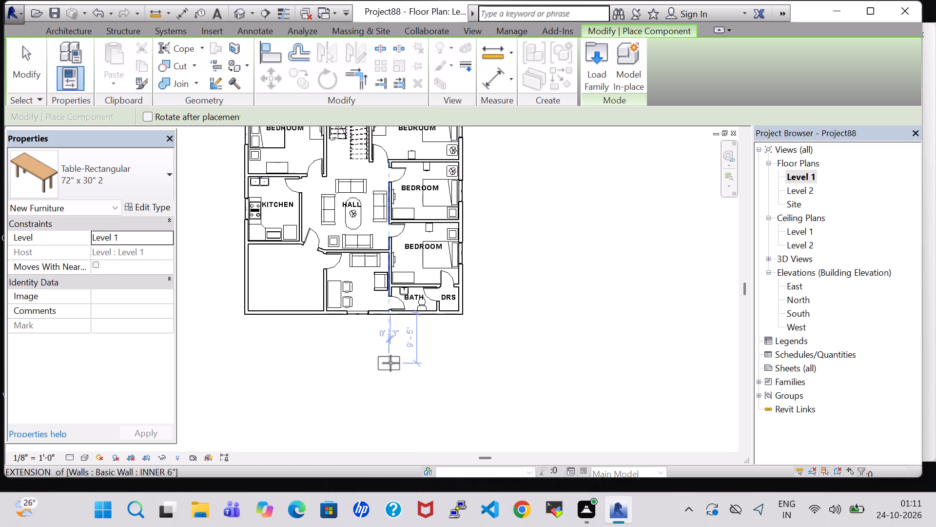
scroll(390, 363, up, 6)
middle_drag(388, 354, 416, 407)
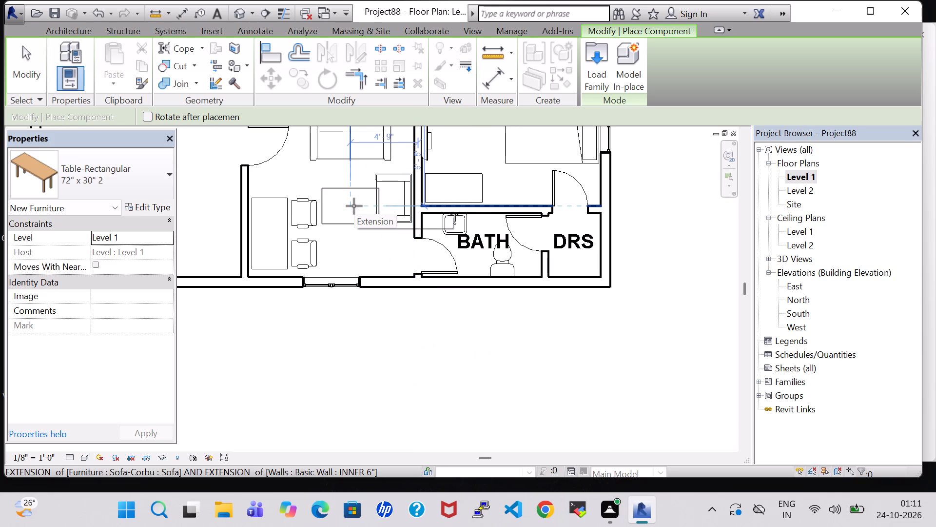
key(space)
key(space)
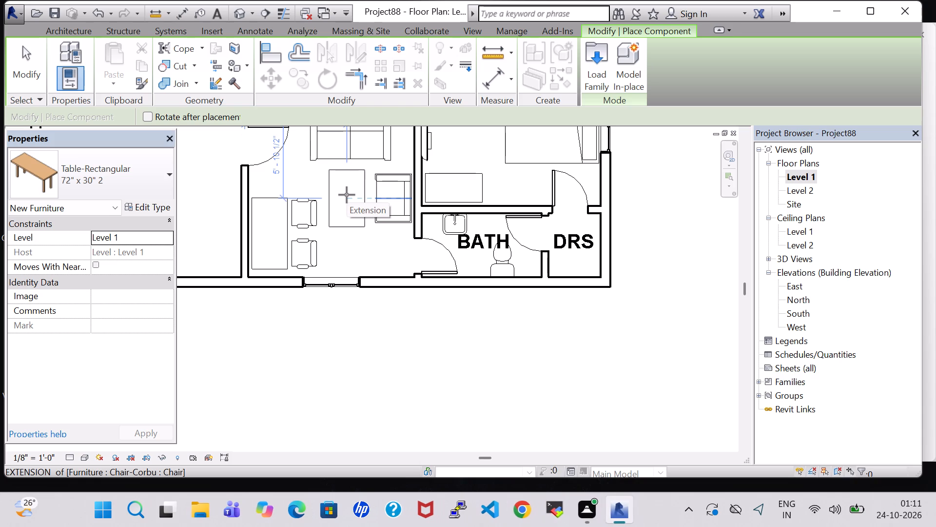
click(347, 195)
key(Escape)
key(Escape)
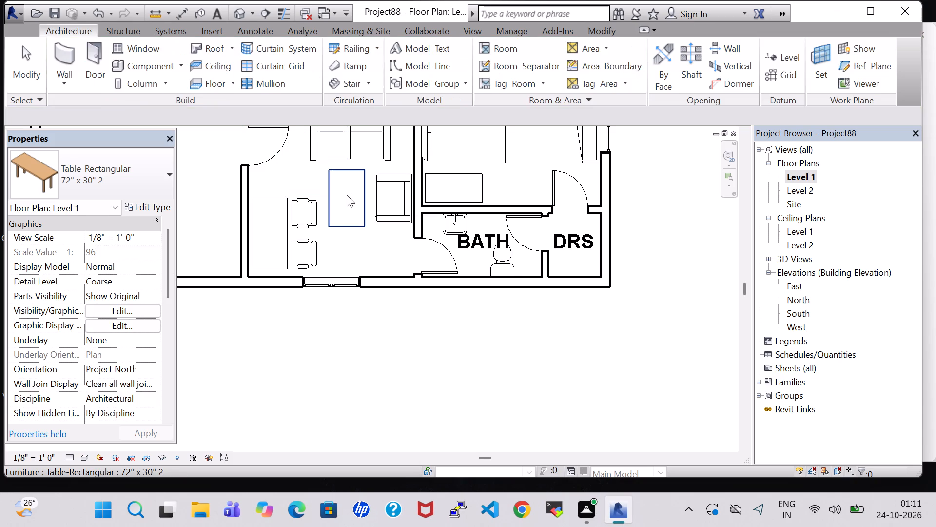
click(347, 195)
click(460, 412)
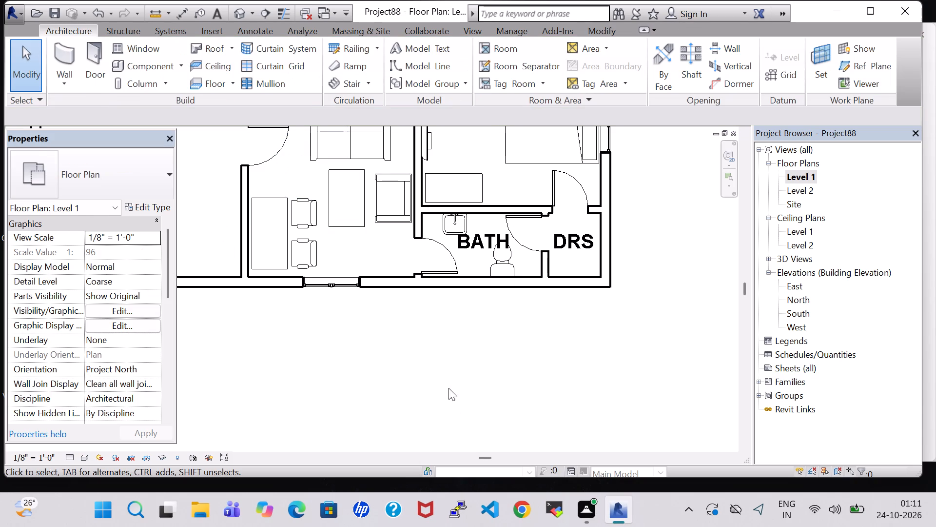
Examine the desk room's rectangular table among the desk, chairs, sofa and armchair in the 3D view.
click(241, 7)
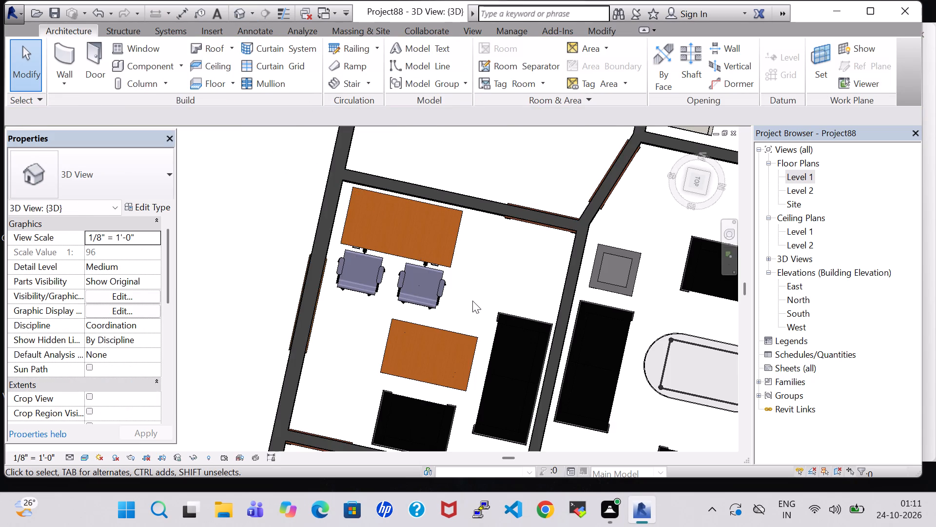
shift+middle_drag(467, 293, 475, 247)
shift+middle_drag(491, 328, 495, 304)
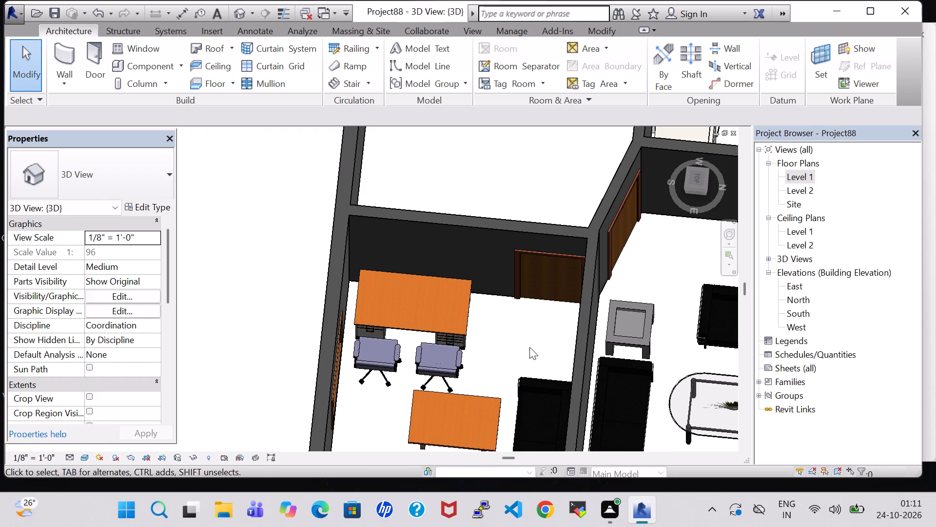
shift+middle_drag(522, 326, 517, 363)
middle_drag(491, 343, 525, 286)
scroll(491, 343, up, 1)
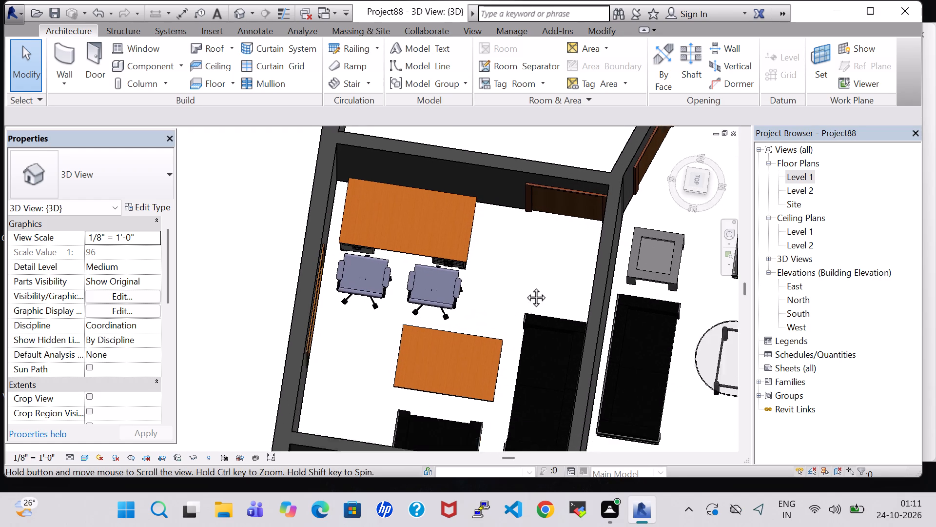
middle_drag(525, 286, 528, 284)
scroll(558, 296, down, 2)
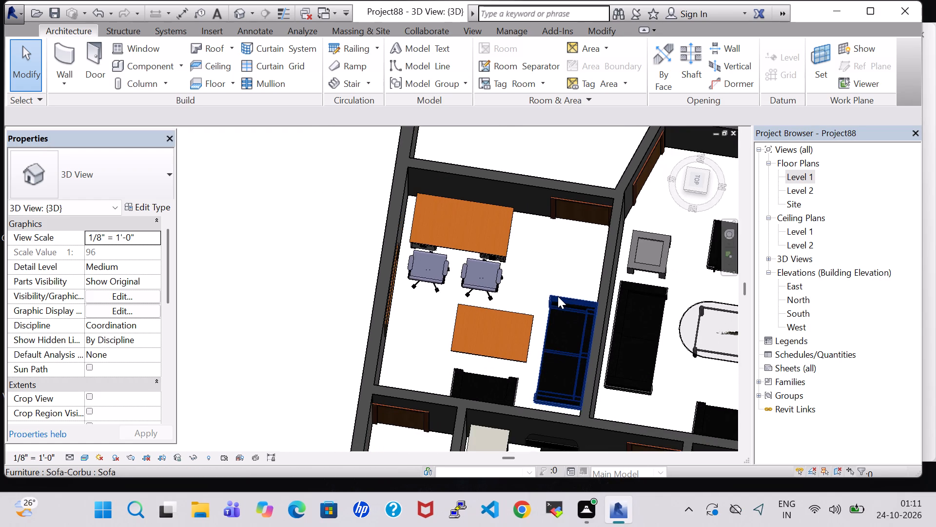
scroll(558, 296, down, 1)
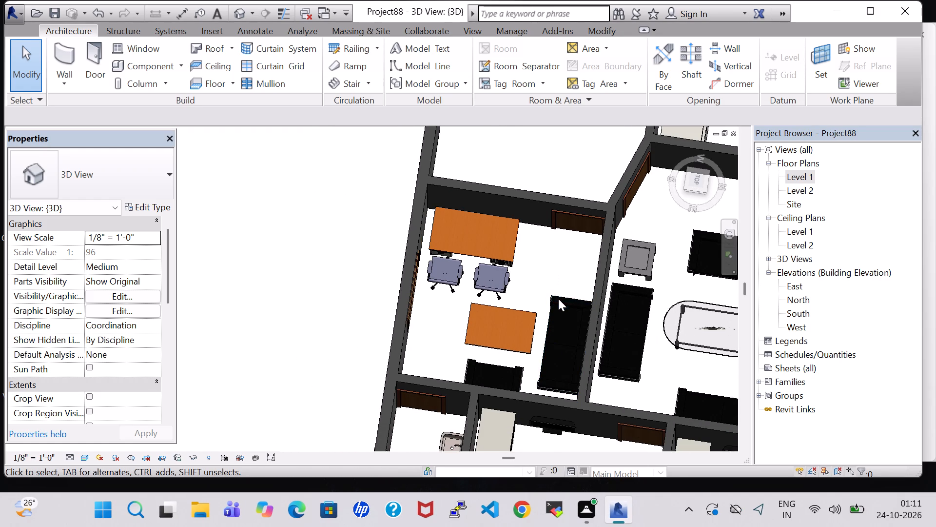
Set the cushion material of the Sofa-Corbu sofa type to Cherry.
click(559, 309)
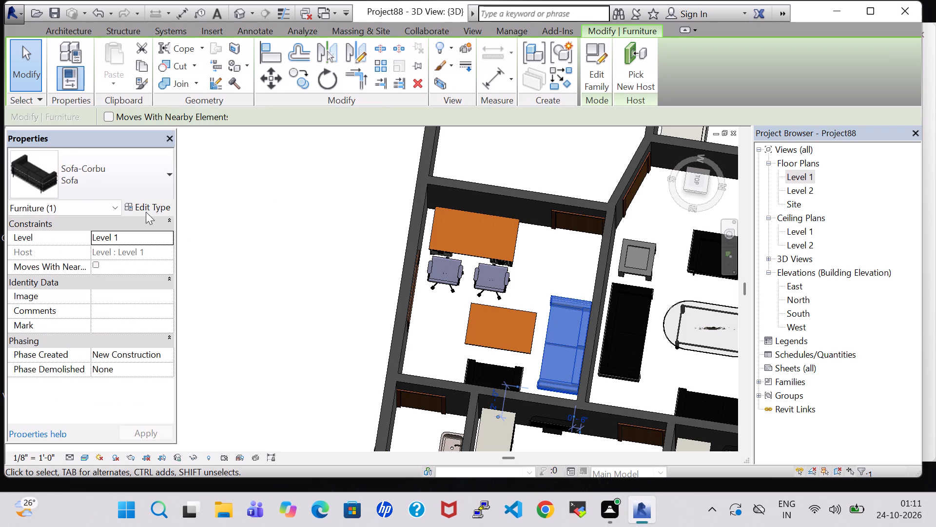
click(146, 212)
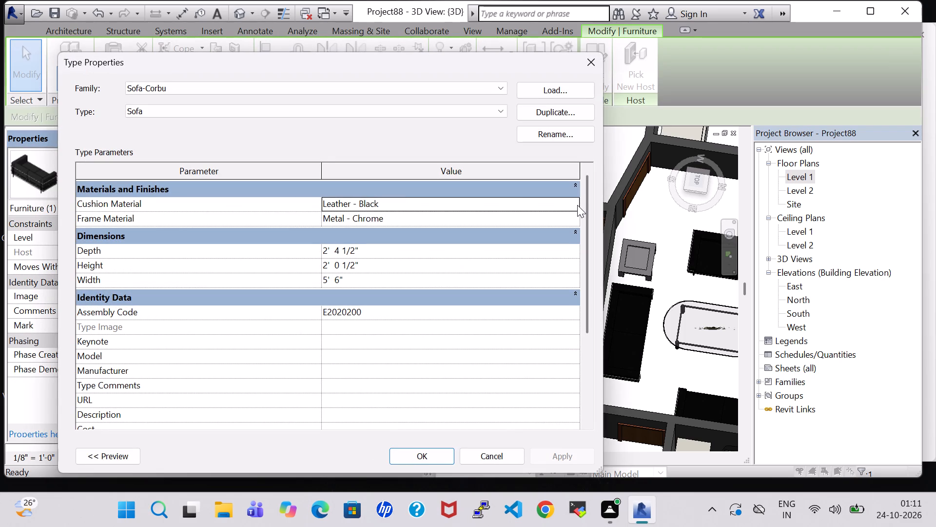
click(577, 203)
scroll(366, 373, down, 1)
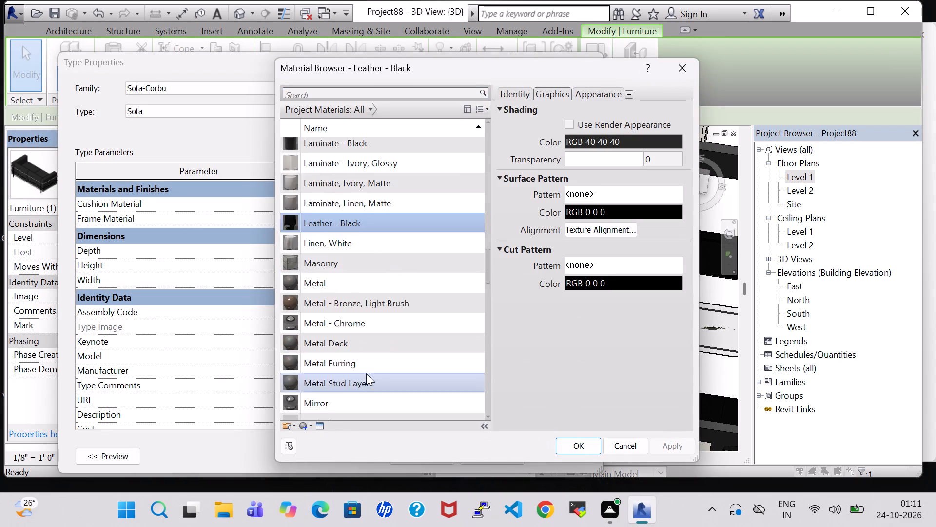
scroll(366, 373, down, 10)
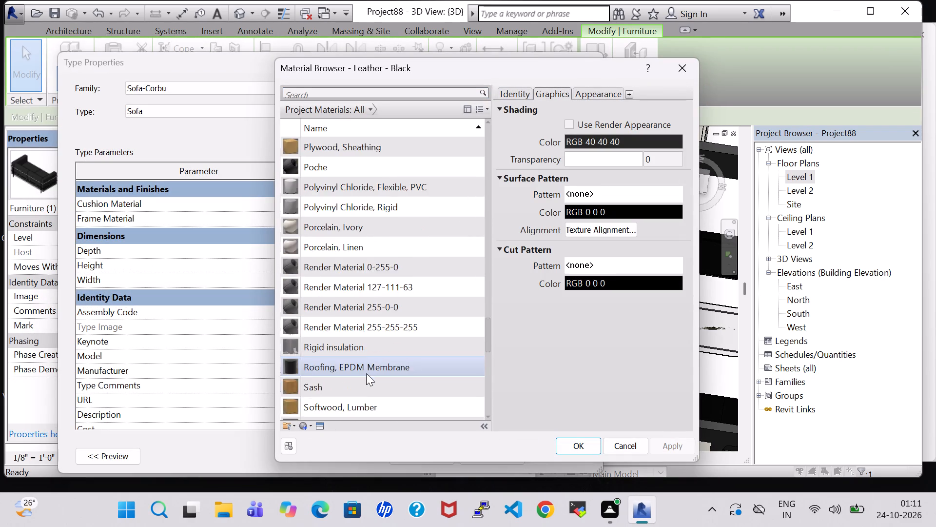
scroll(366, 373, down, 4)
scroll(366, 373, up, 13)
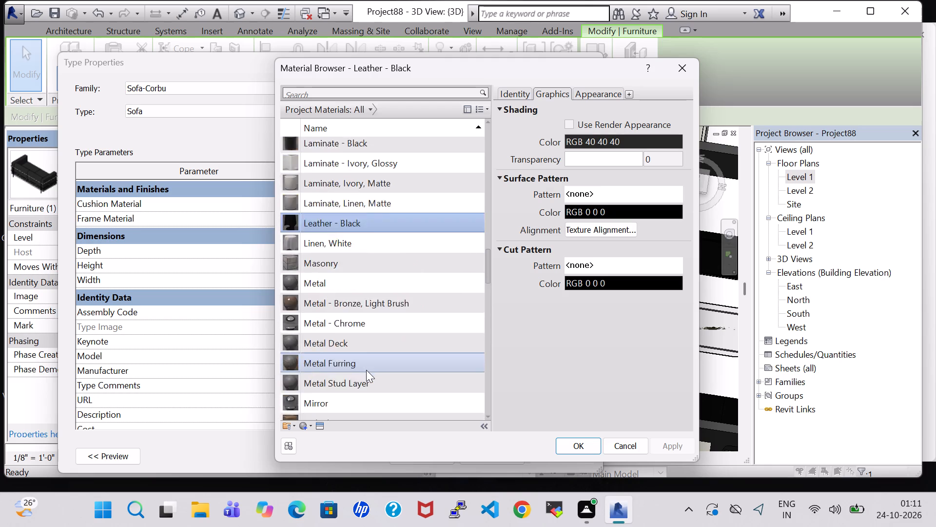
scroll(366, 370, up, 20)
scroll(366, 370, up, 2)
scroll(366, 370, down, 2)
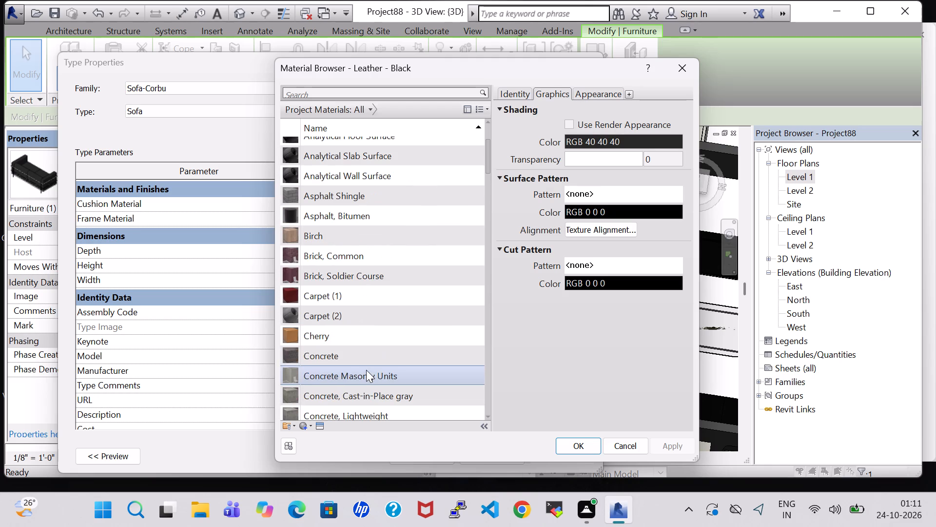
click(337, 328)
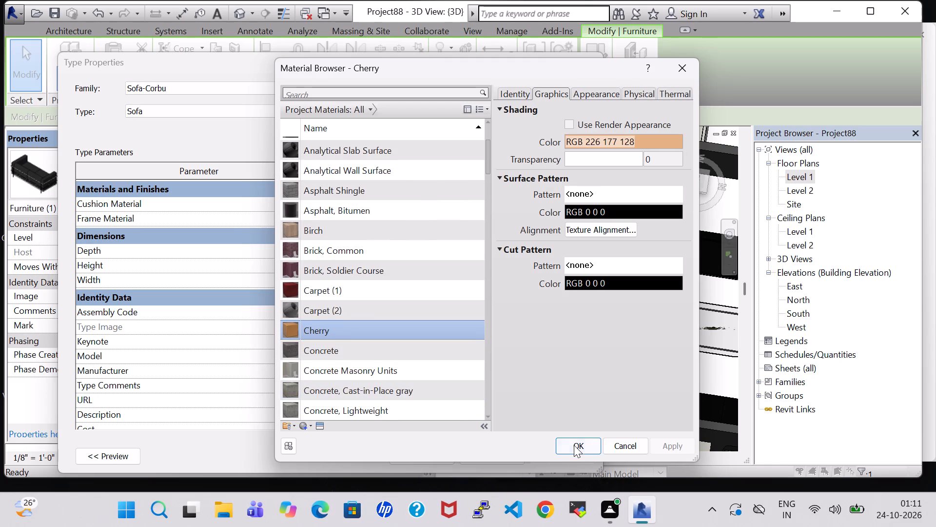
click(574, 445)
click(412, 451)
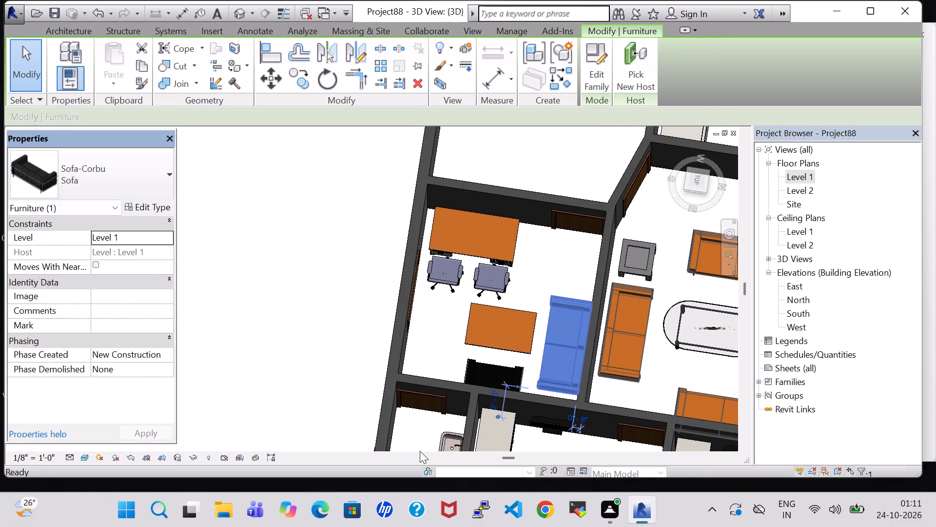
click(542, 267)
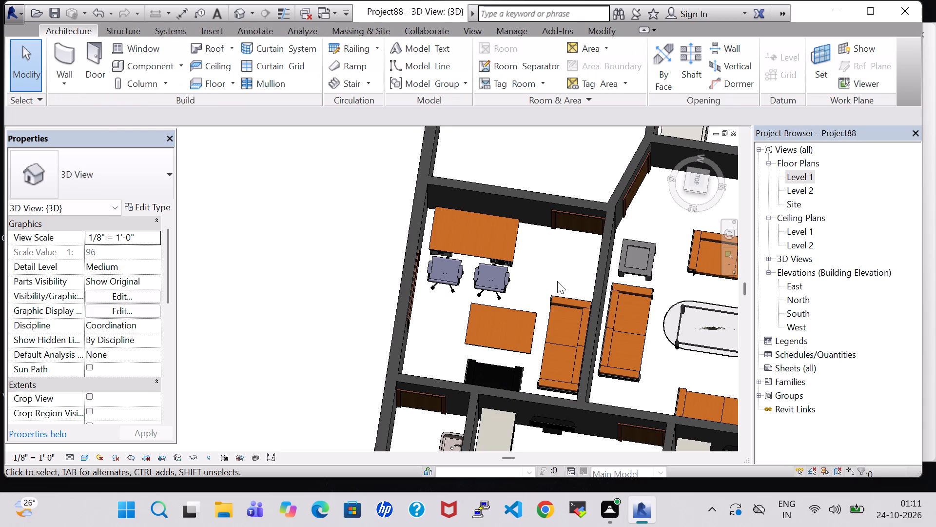
Set the cushion material of the Sofa-Corbu sofa type to Carpet (1).
click(556, 307)
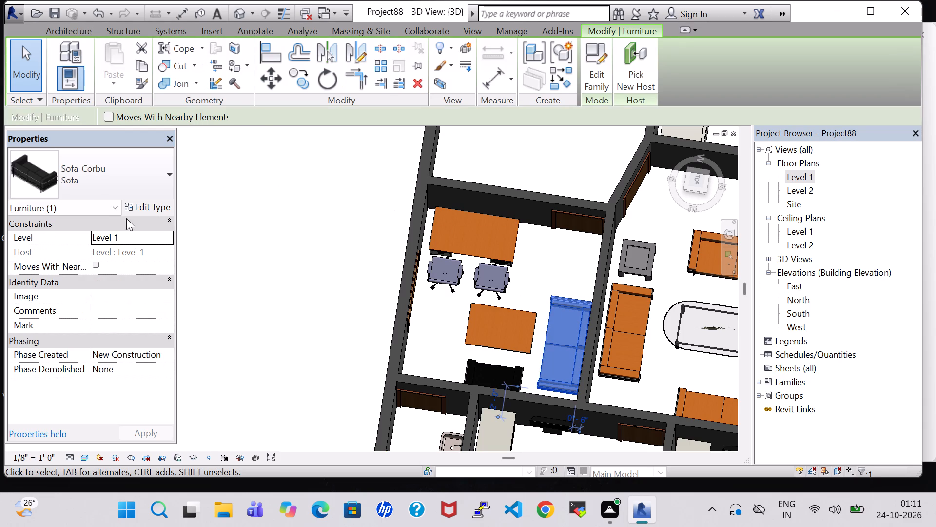
click(146, 213)
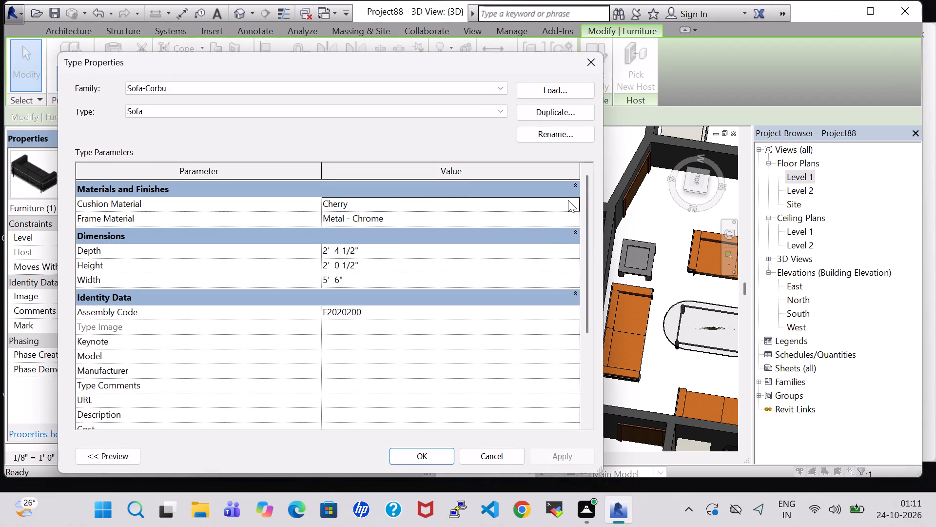
click(576, 201)
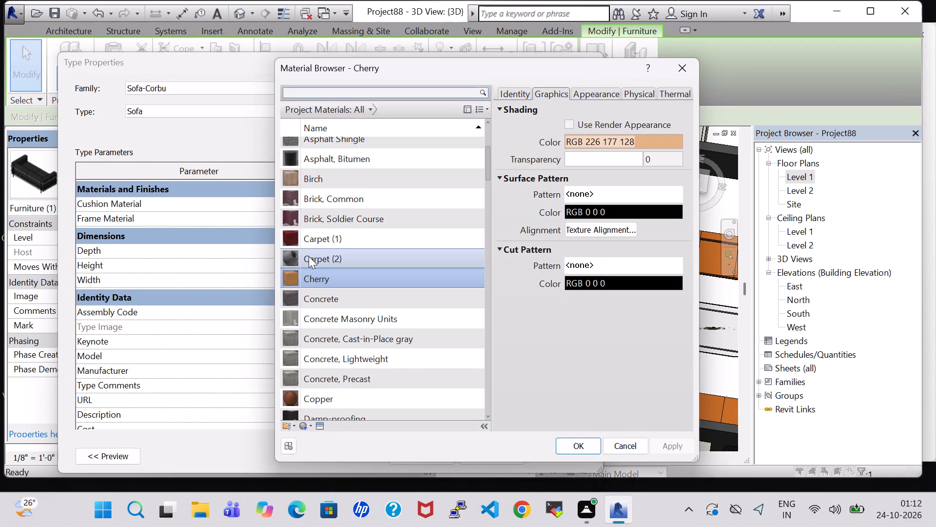
click(309, 256)
click(318, 246)
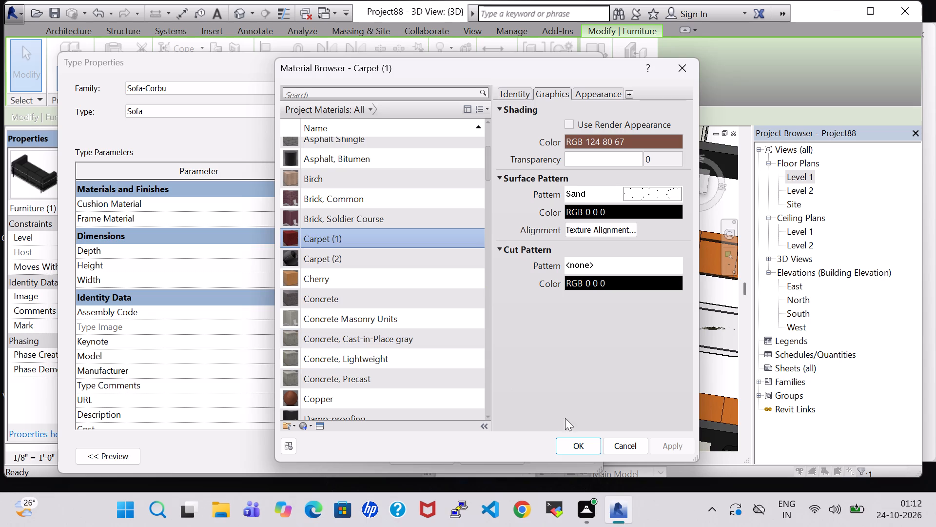
click(573, 439)
click(419, 454)
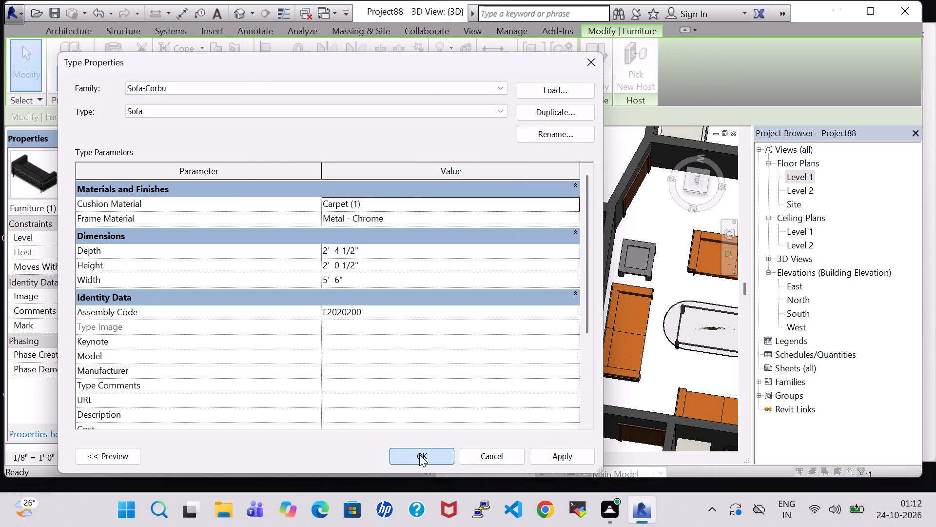
click(539, 257)
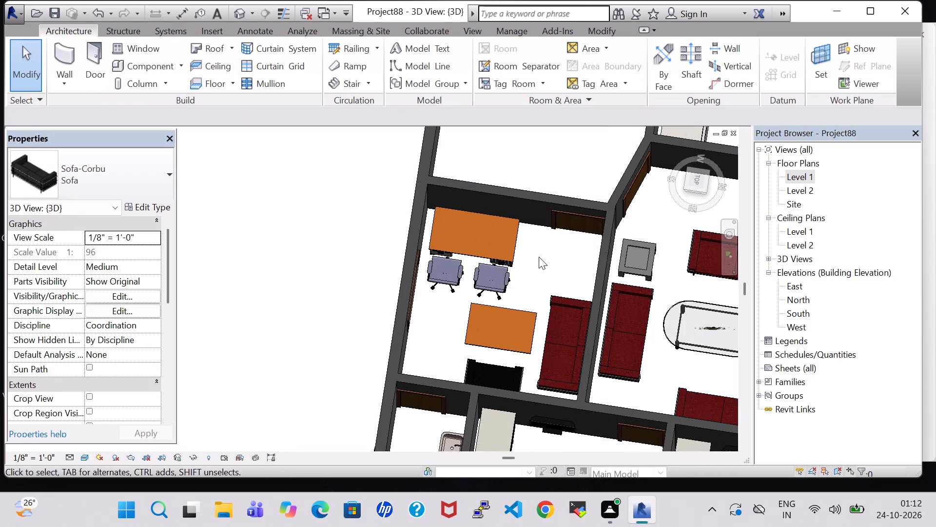
Set the cushion material of the desk room armchair's Chair-Corbu type to Carpet (1).
click(519, 370)
click(157, 206)
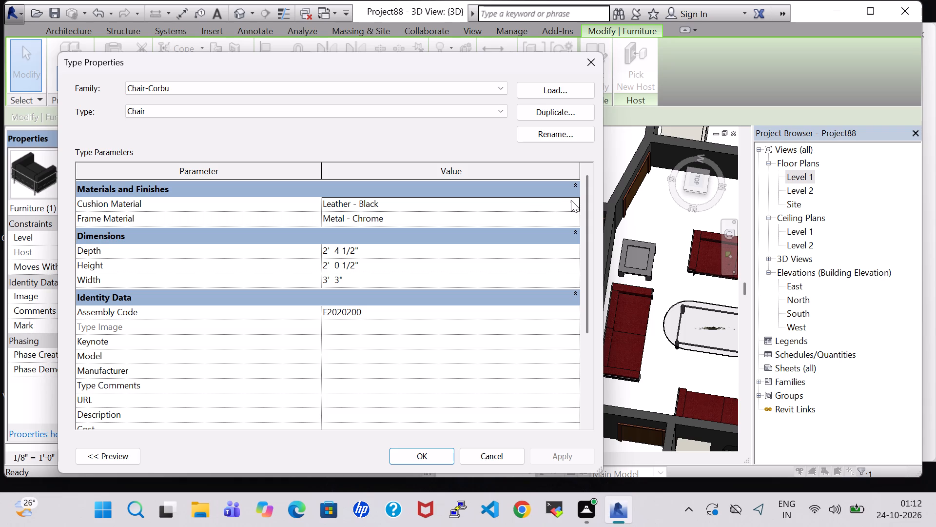
click(571, 201)
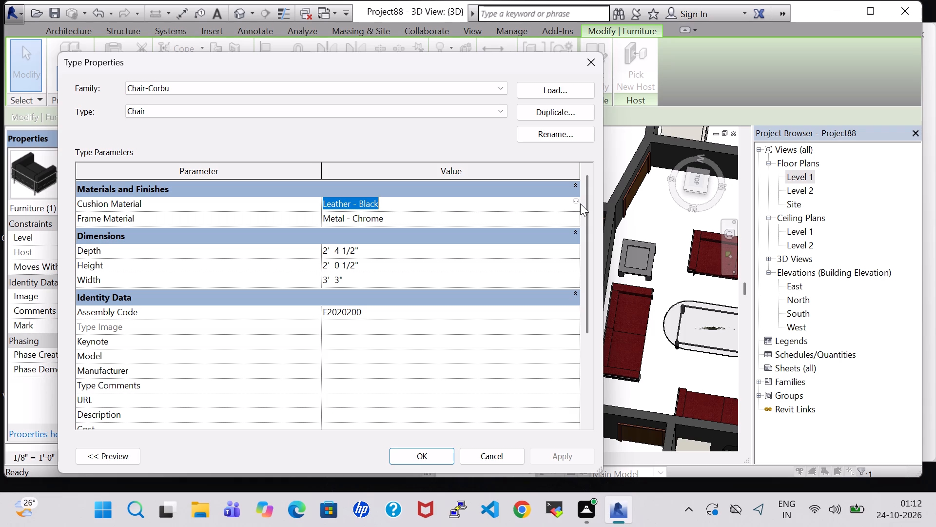
click(575, 200)
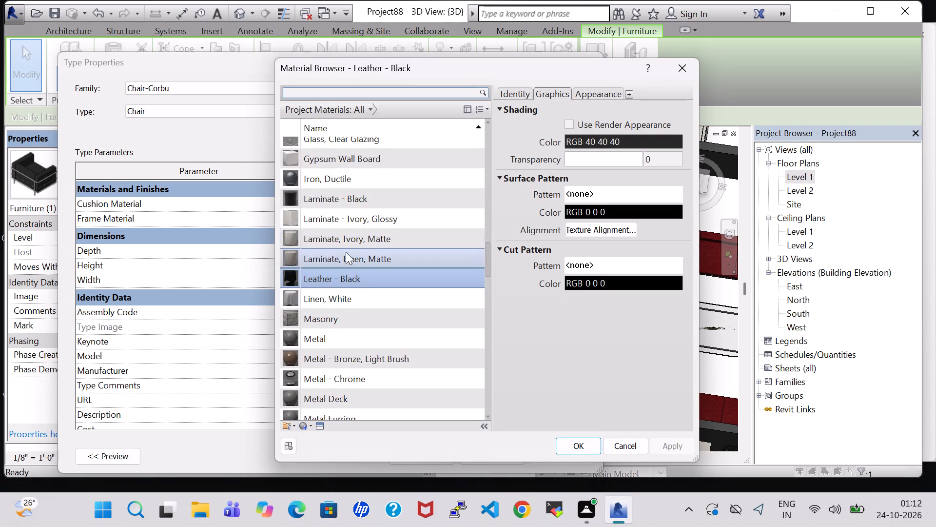
scroll(349, 303, up, 9)
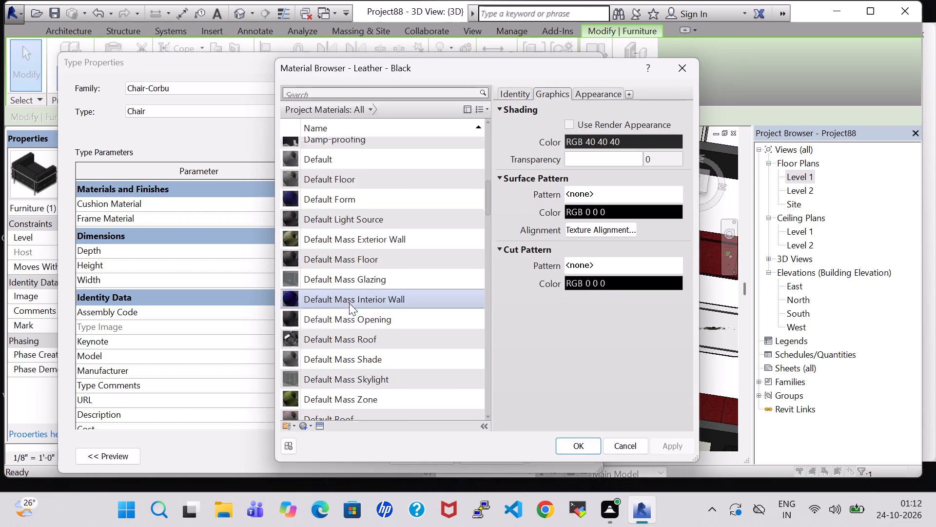
scroll(349, 303, up, 7)
click(343, 344)
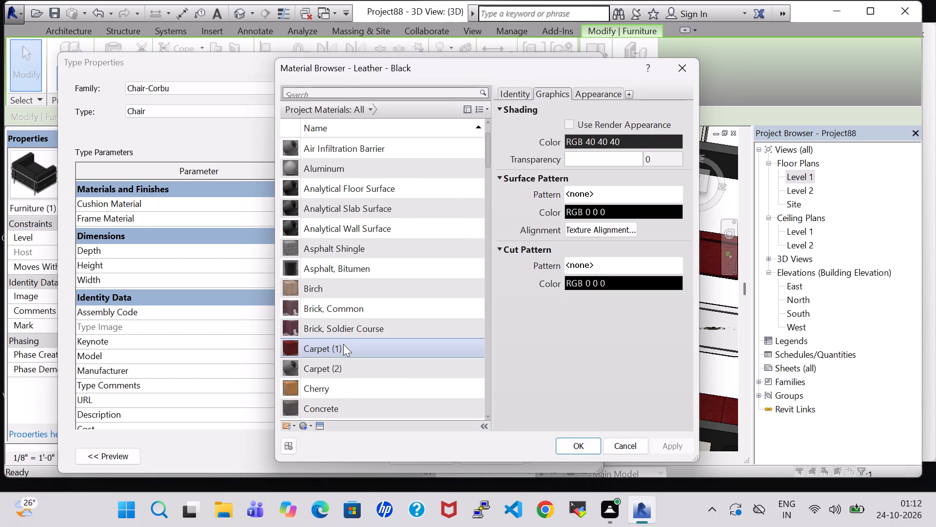
click(593, 447)
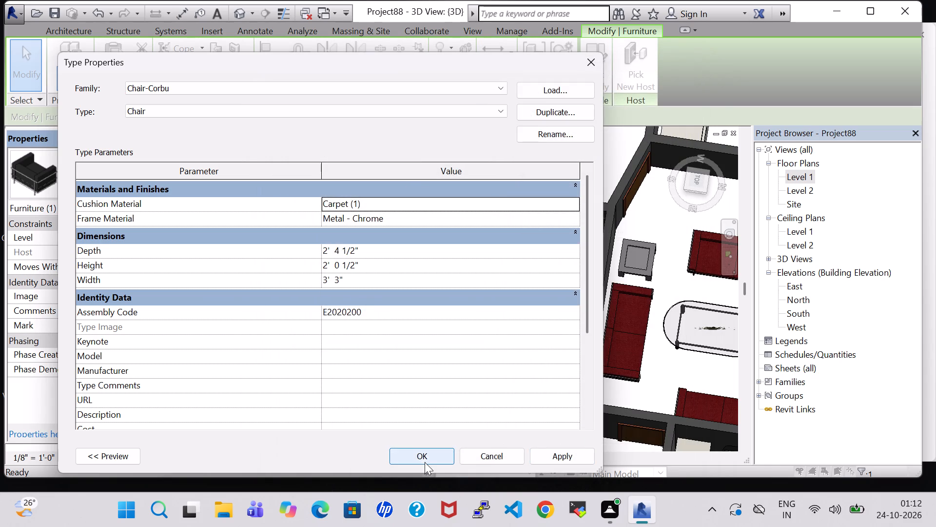
click(425, 457)
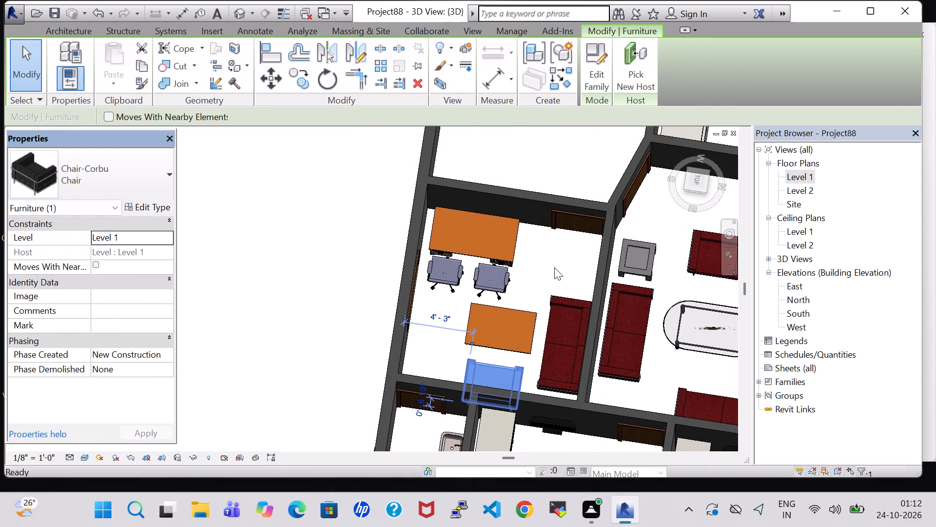
Examine the desk room's tables, chairs, sofa and armchair with their materials in the 3D view.
click(551, 263)
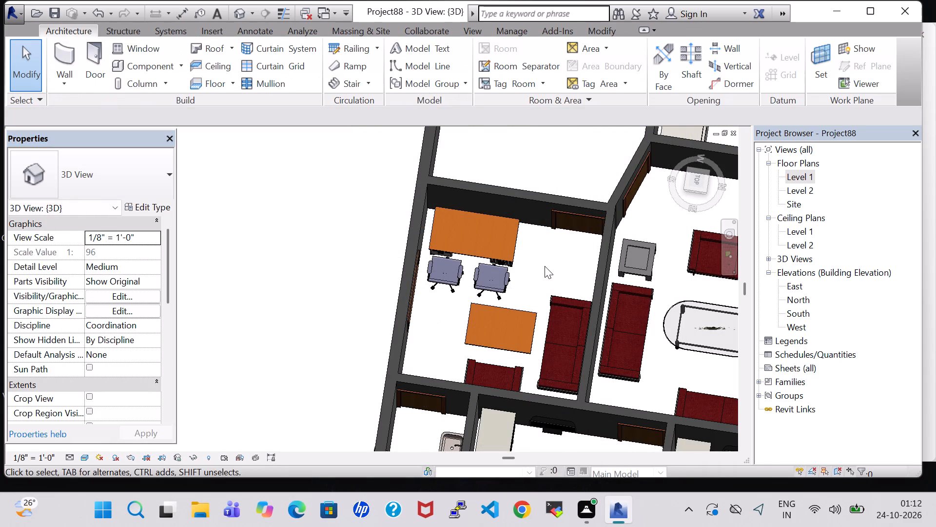
scroll(543, 282, up, 1)
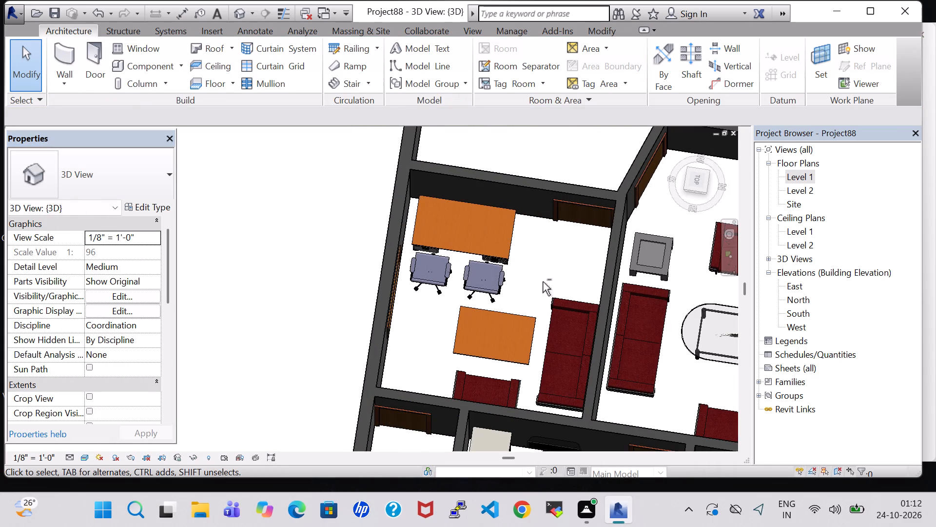
shift+middle_drag(543, 282, 541, 312)
scroll(541, 312, up, 3)
middle_click(541, 309)
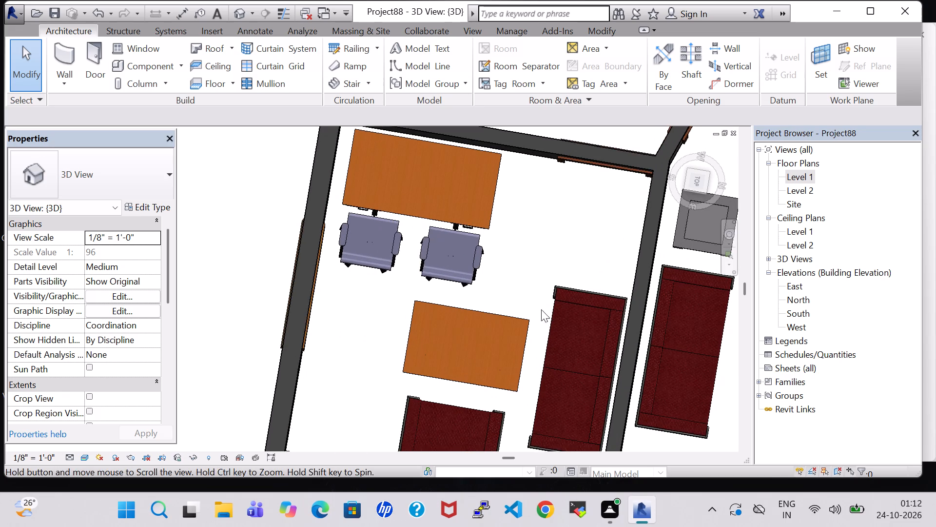
scroll(541, 305, down, 5)
In the Level 1 floor plan, place a copy of the hall's Agave - 1.5' plant at the edge of the desk room's centre table.
double_click(801, 176)
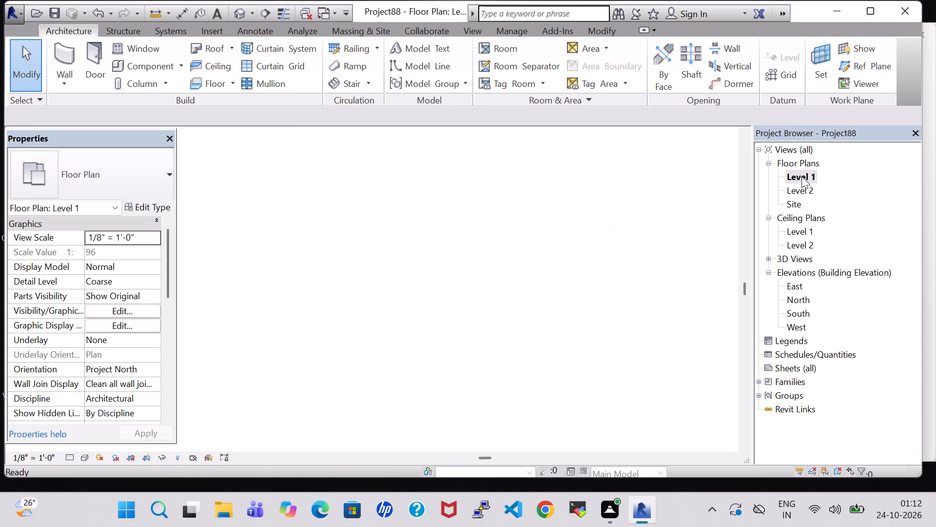
scroll(559, 325, down, 3)
scroll(428, 325, up, 1)
middle_drag(428, 325, 441, 348)
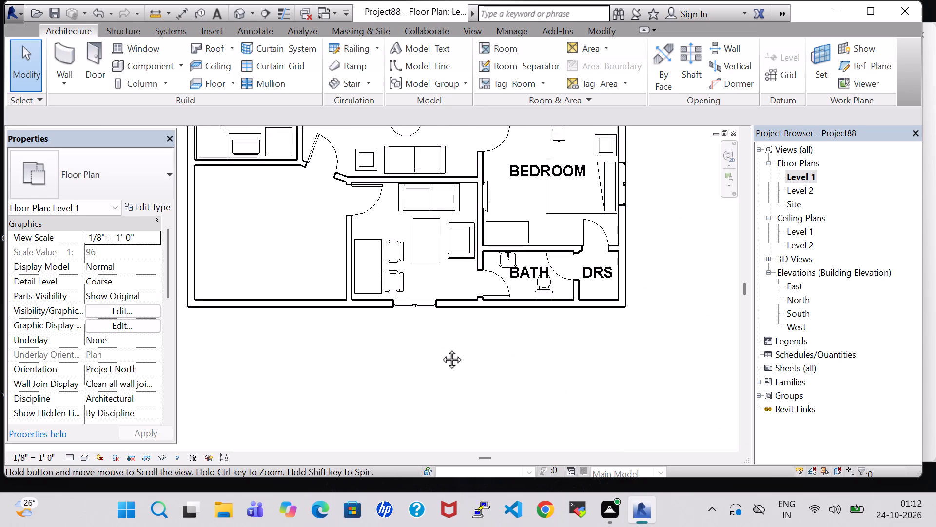
middle_drag(441, 348, 457, 421)
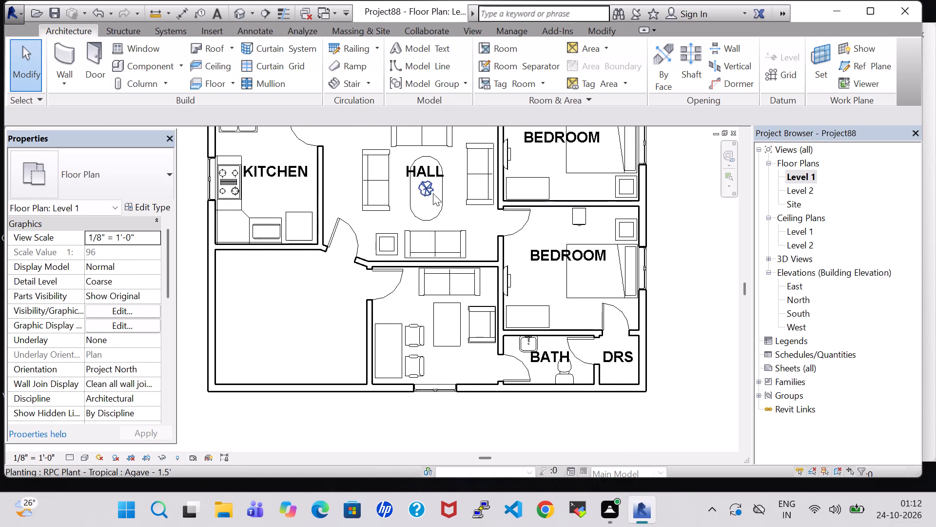
click(431, 189)
right_click(431, 189)
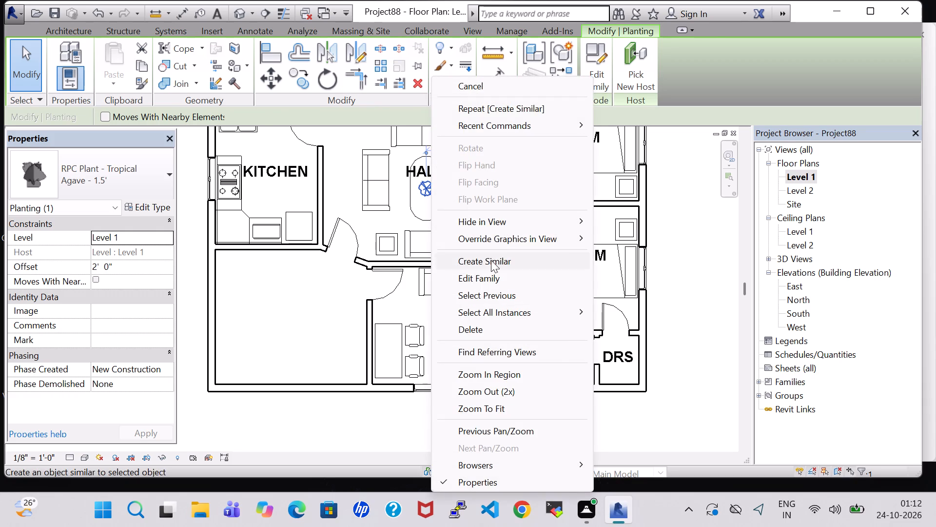
click(491, 261)
click(444, 349)
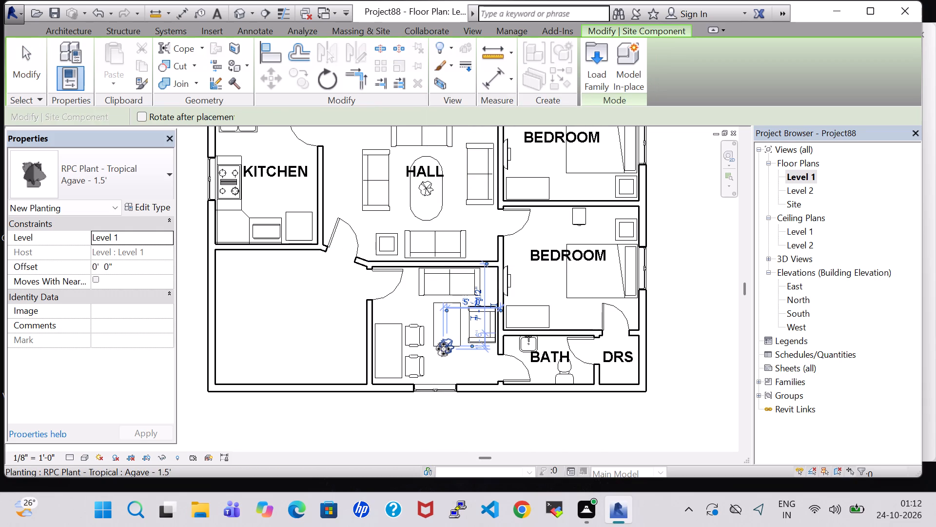
key(Escape)
key(Escape)
Set the height of the desk room's centre table type, Table-Rectangular 72" x 30" 2, to 2' 3".
click(432, 319)
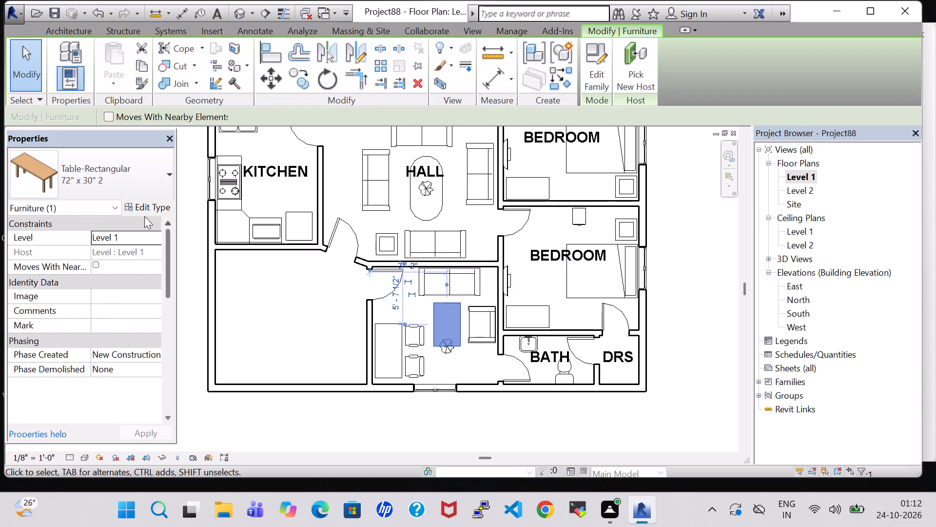
click(144, 204)
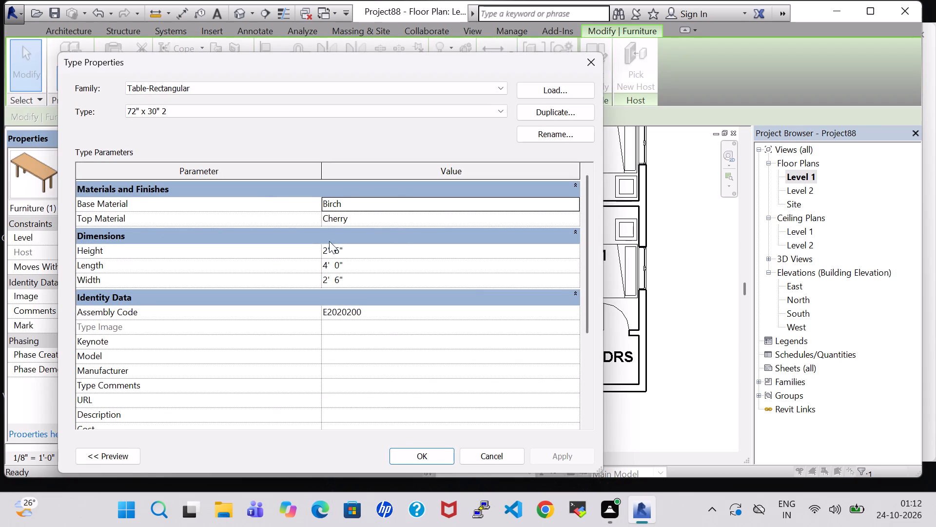
click(340, 248)
key(BackSpace)
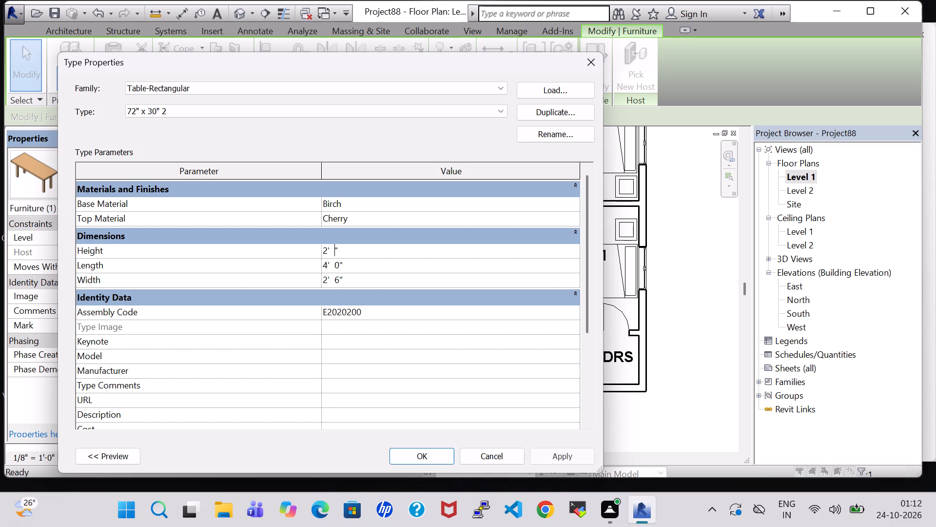
key(3)
click(427, 452)
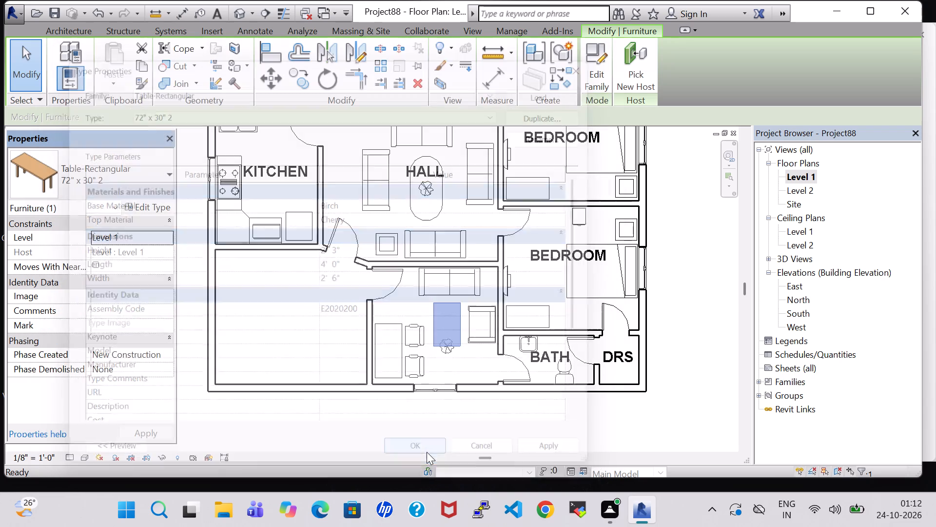
click(472, 366)
Set the offset of the desk room's Agave plant to 2' 3".
click(443, 355)
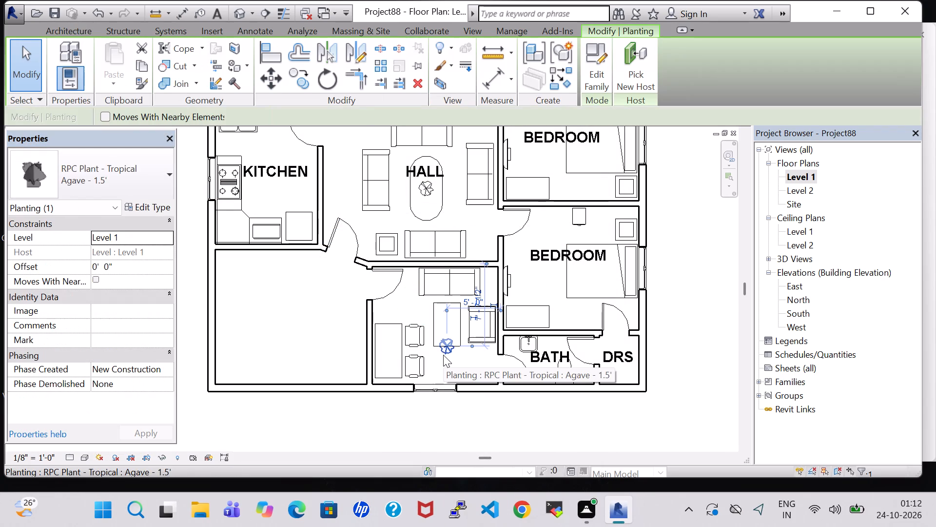
click(99, 264)
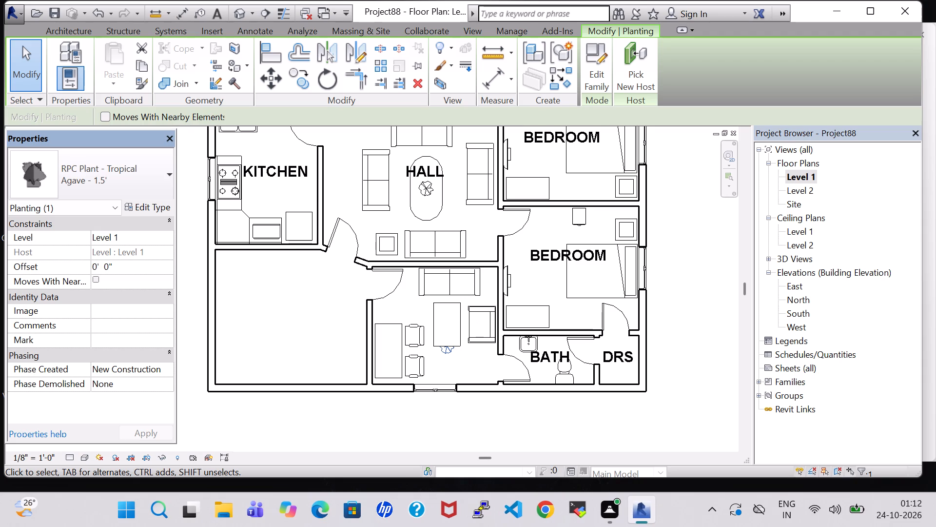
key(Left)
key(BackSpace)
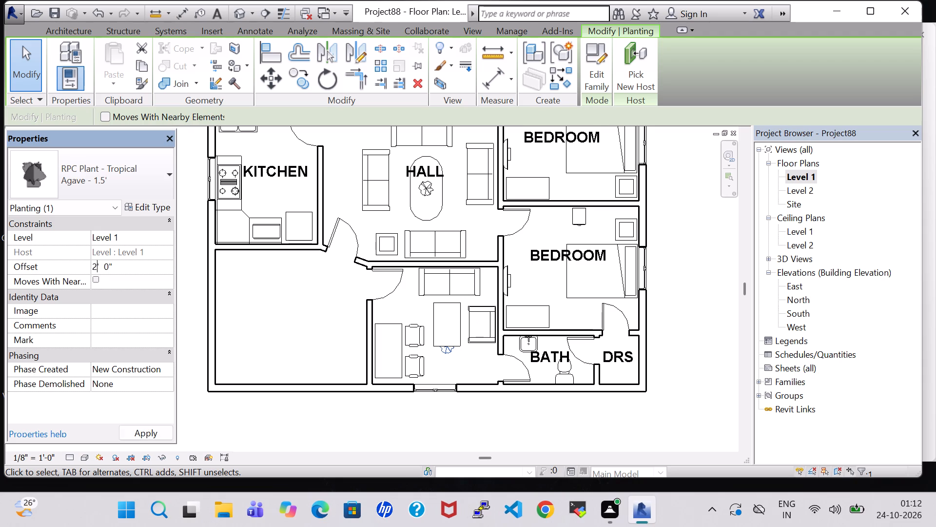
key(2)
click(109, 269)
key(BackSpace)
key(3)
click(151, 430)
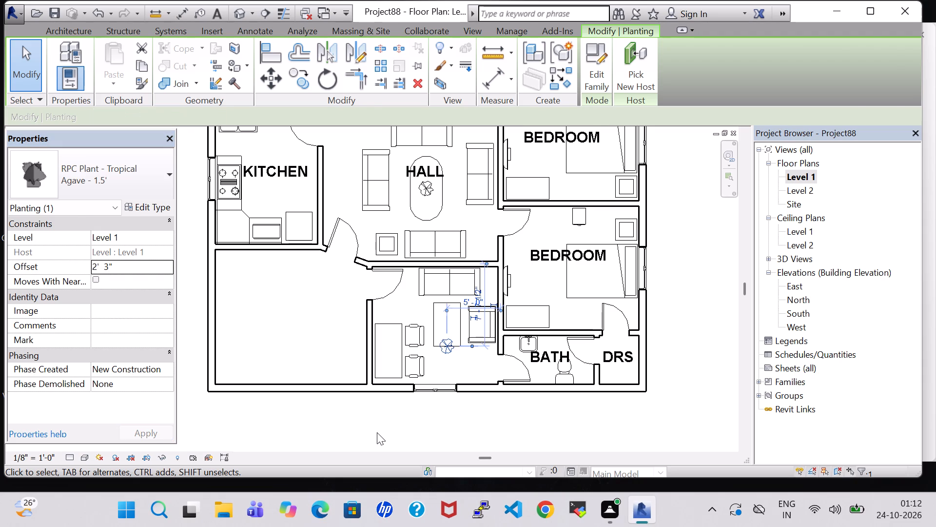
click(377, 432)
Nudge the Agave plant up from the table's edge onto the middle of the desk room's centre table.
scroll(577, 384, up, 4)
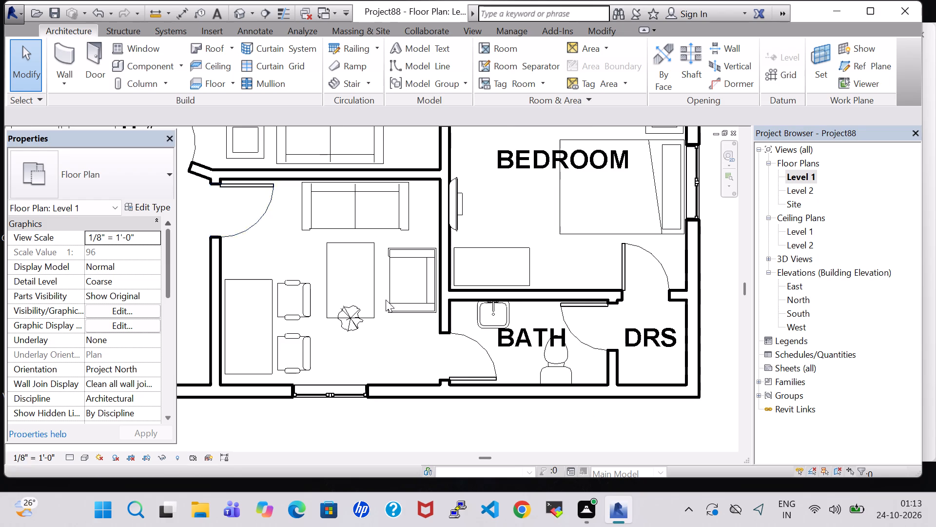
click(339, 316)
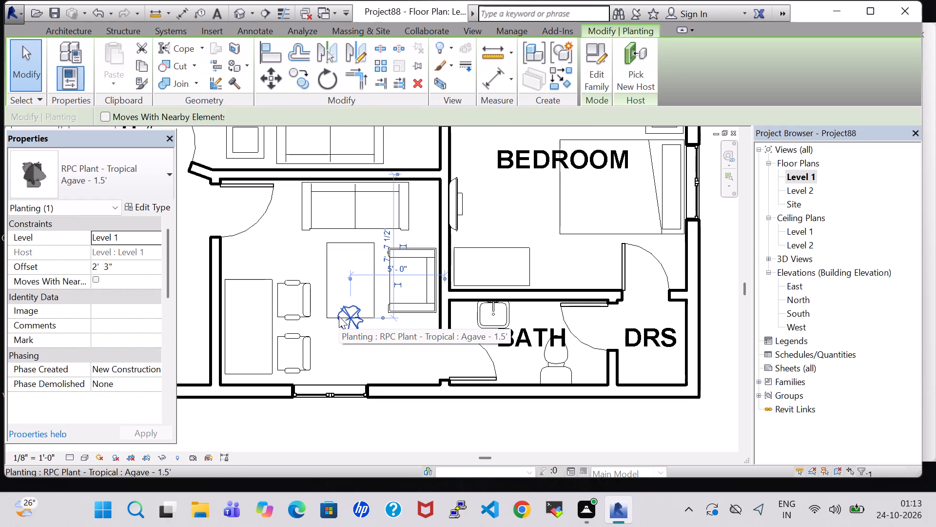
key(Up)
key(Up)
key(Up)
key(Up)
key(Up)
key(Up)
key(Up)
key(Up)
key(Up)
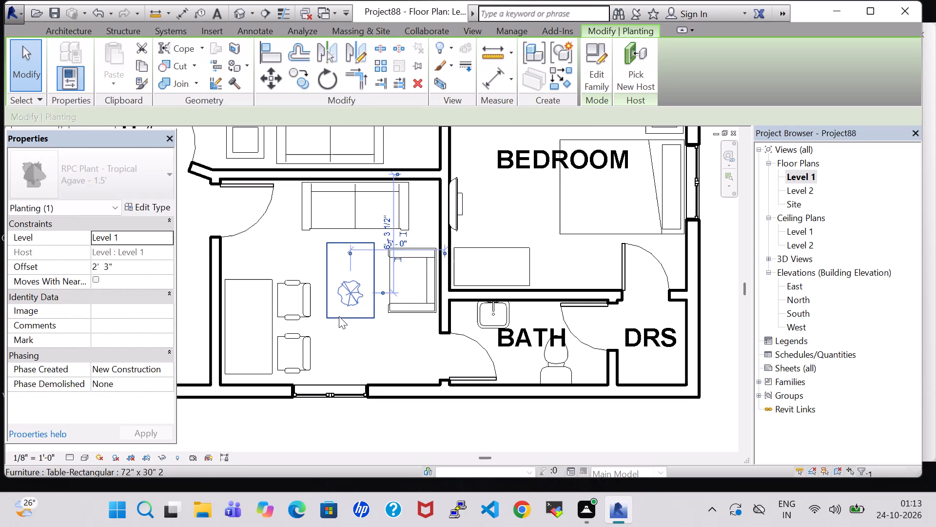
key(Up)
key(Up)
key(Up)
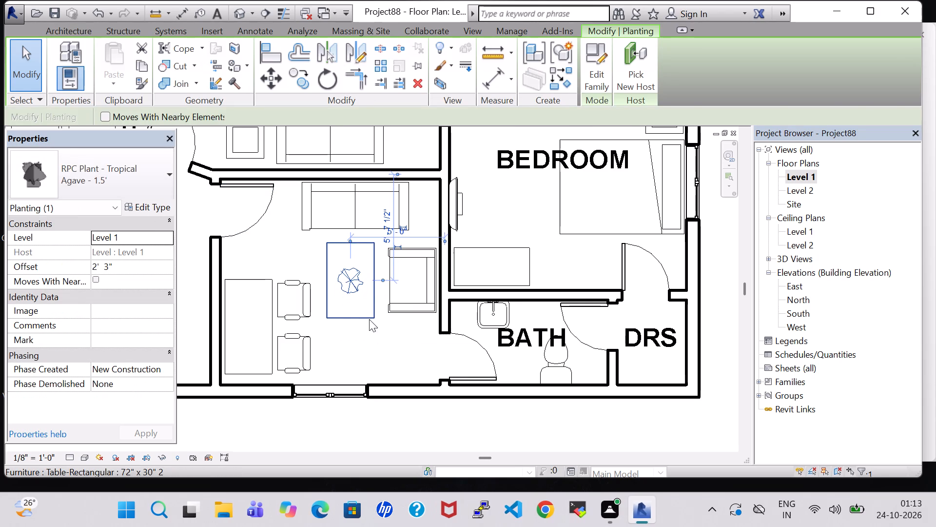
click(389, 350)
Place a tagged room in the desk room, name it DRAWING ROOM, and nudge its tag slightly left to fit between the walls.
scroll(389, 350, up, 1)
scroll(389, 350, down, 4)
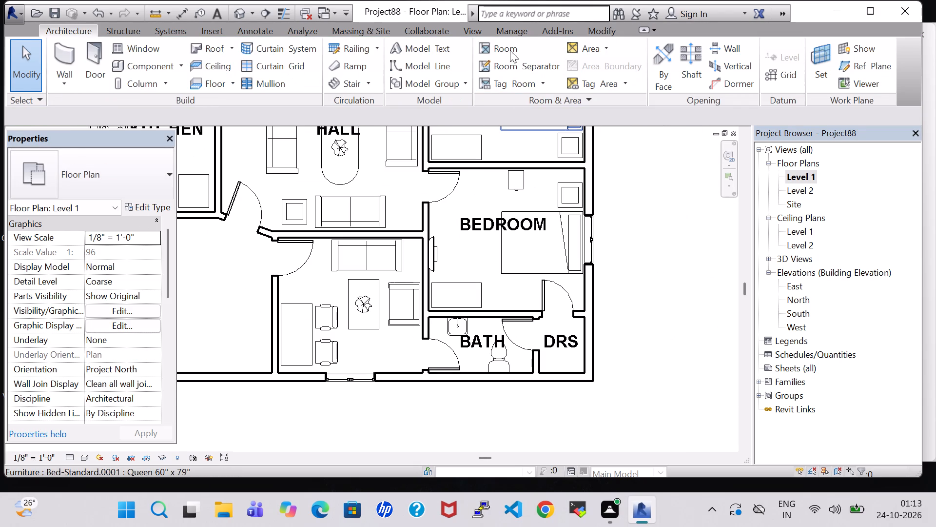
click(510, 50)
click(408, 211)
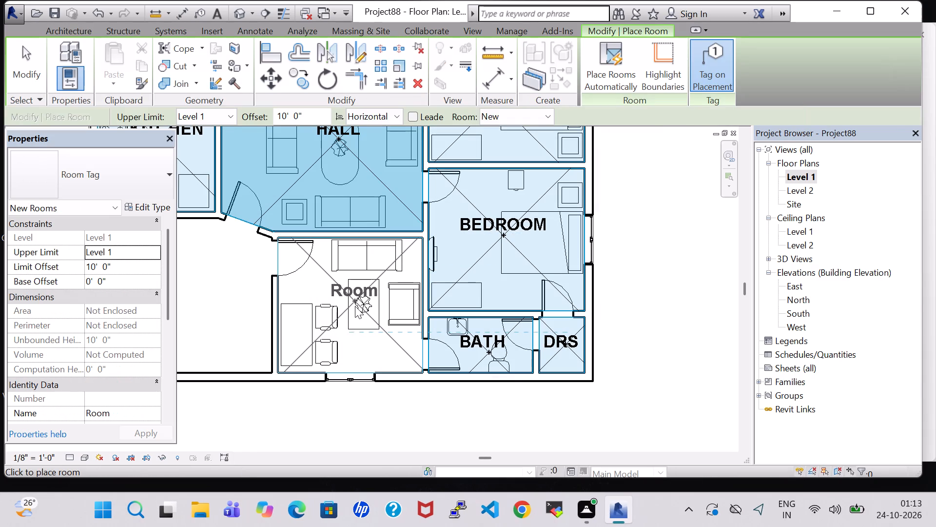
click(355, 306)
key(Escape)
double_click(356, 293)
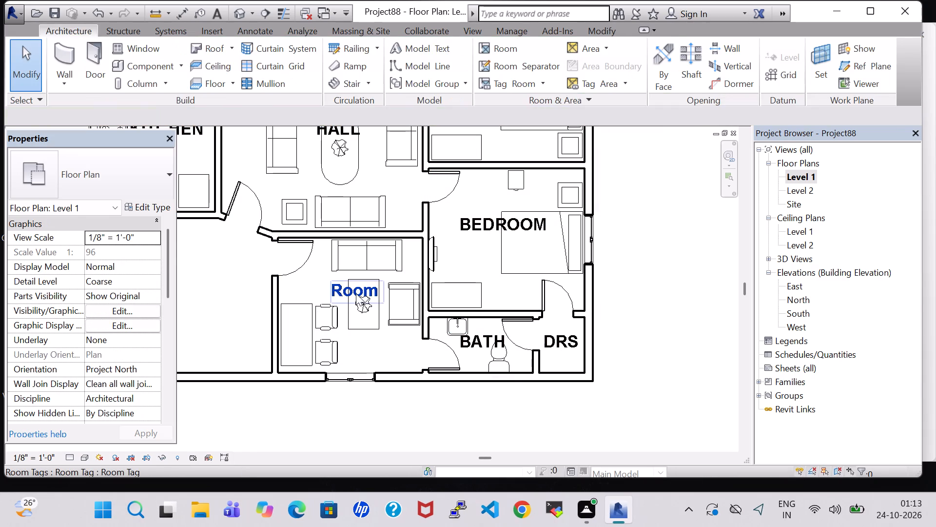
key(BackSpace)
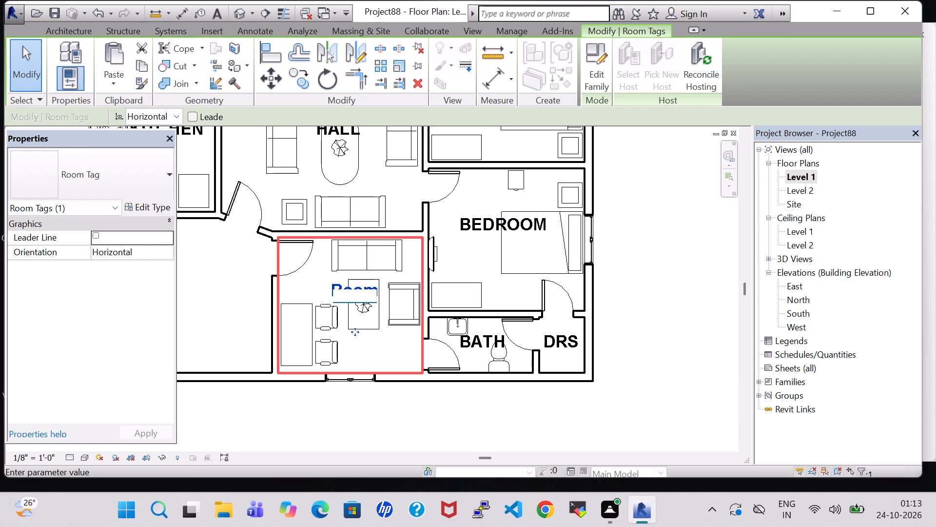
text(DRAWING ROOM)
key(Return)
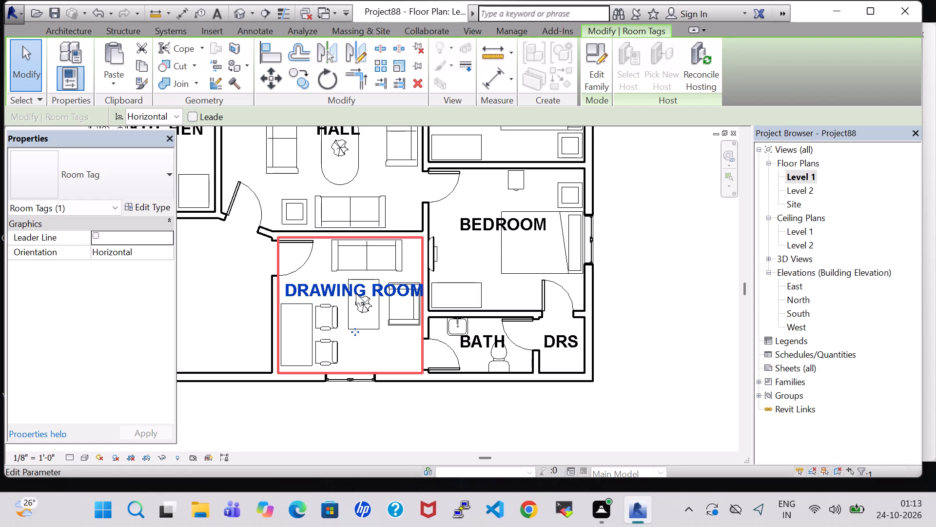
key(Left)
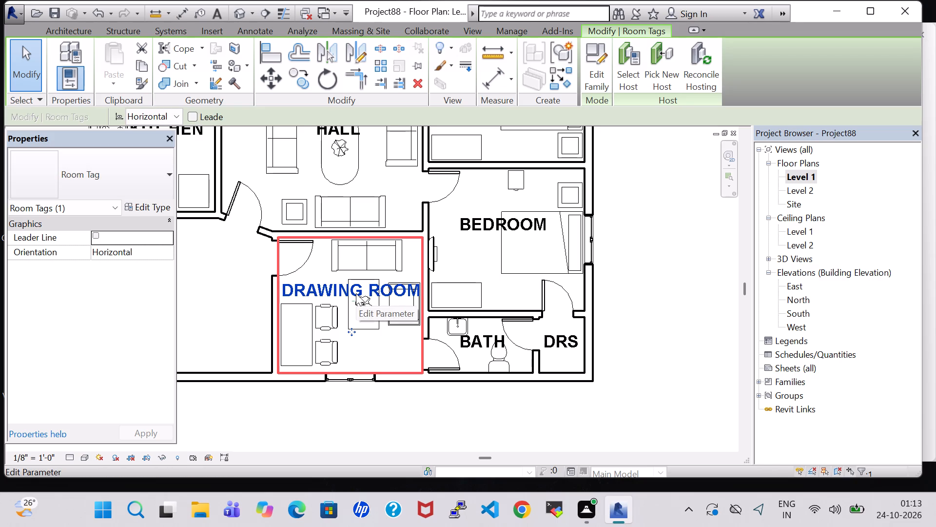
click(707, 286)
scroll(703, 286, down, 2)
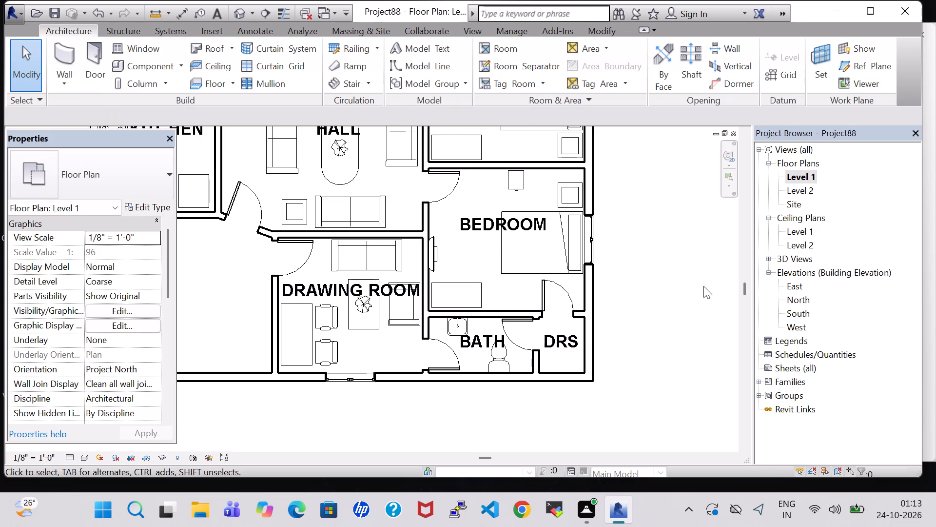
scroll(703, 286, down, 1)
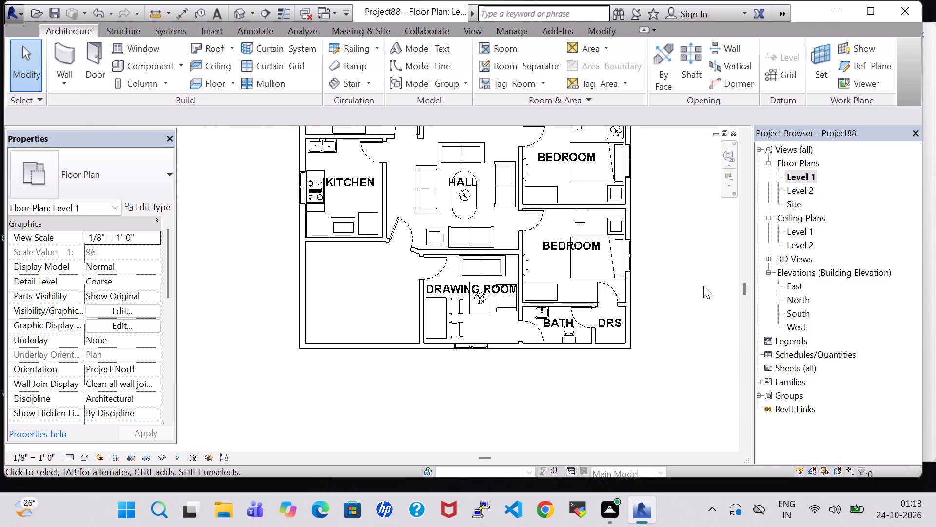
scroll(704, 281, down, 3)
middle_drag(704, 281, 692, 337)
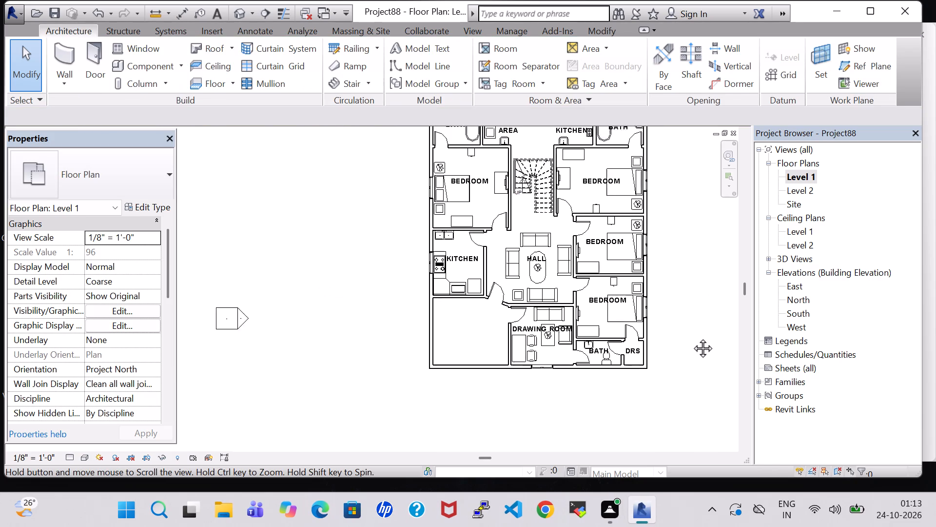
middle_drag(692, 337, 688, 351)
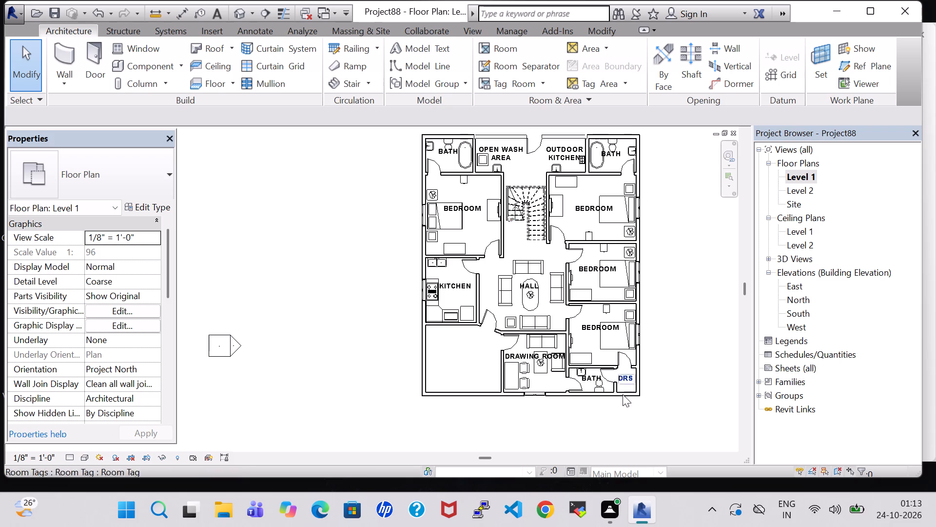
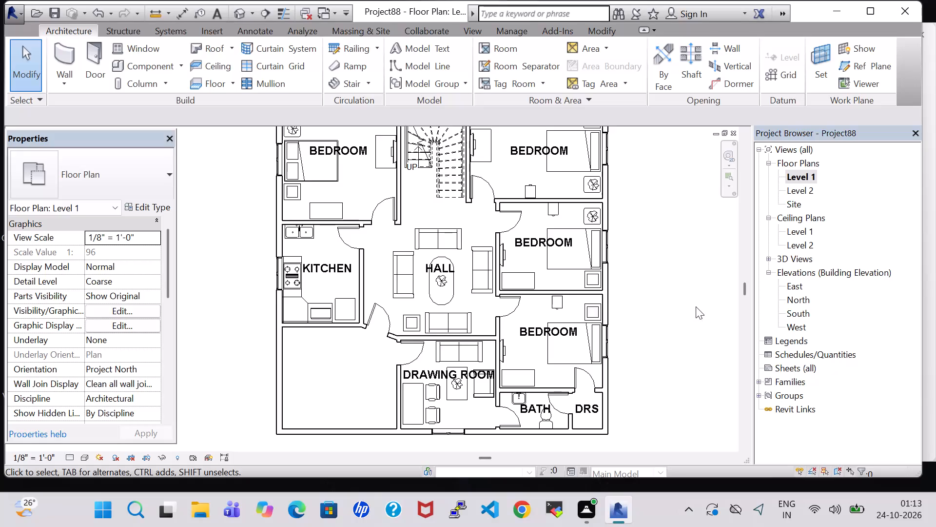
Split the south exterior wall at the DRAWING ROOM partition and the west exterior wall just below the KITCHEN.
scroll(696, 306, down, 3)
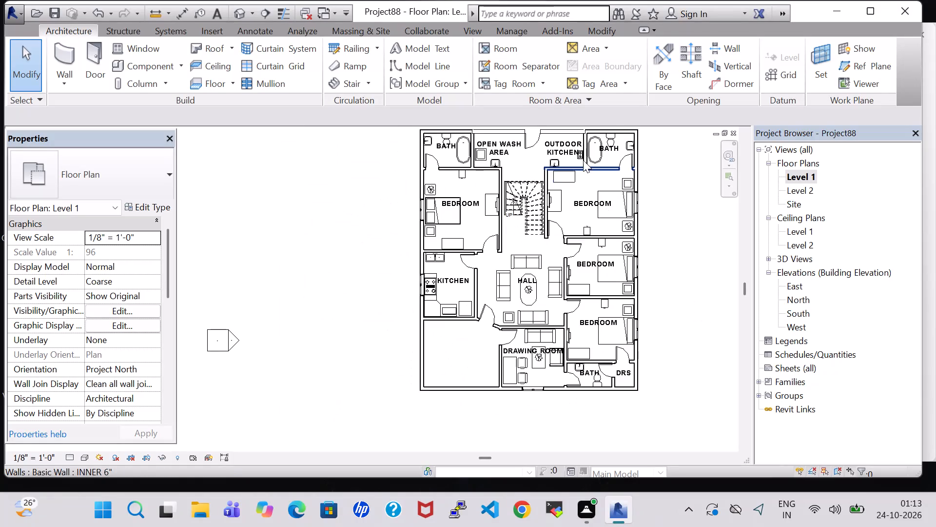
click(591, 32)
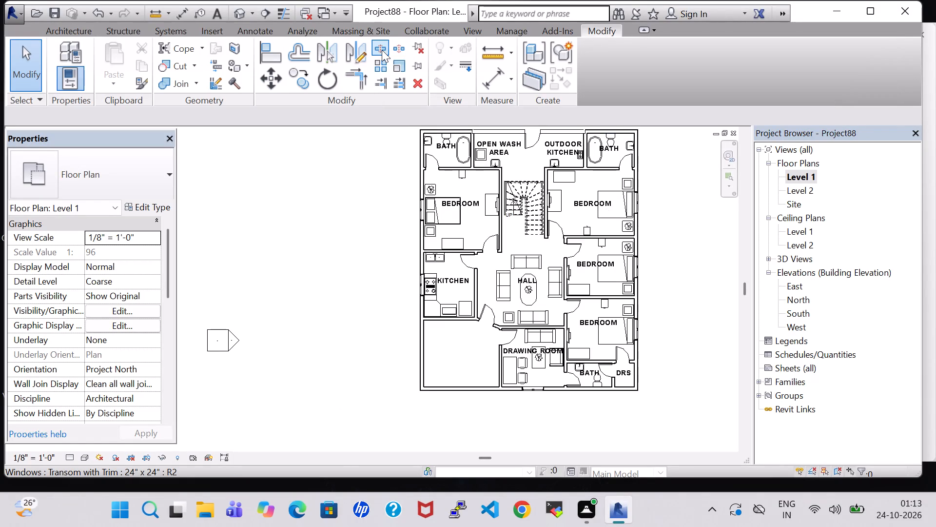
click(382, 50)
click(505, 393)
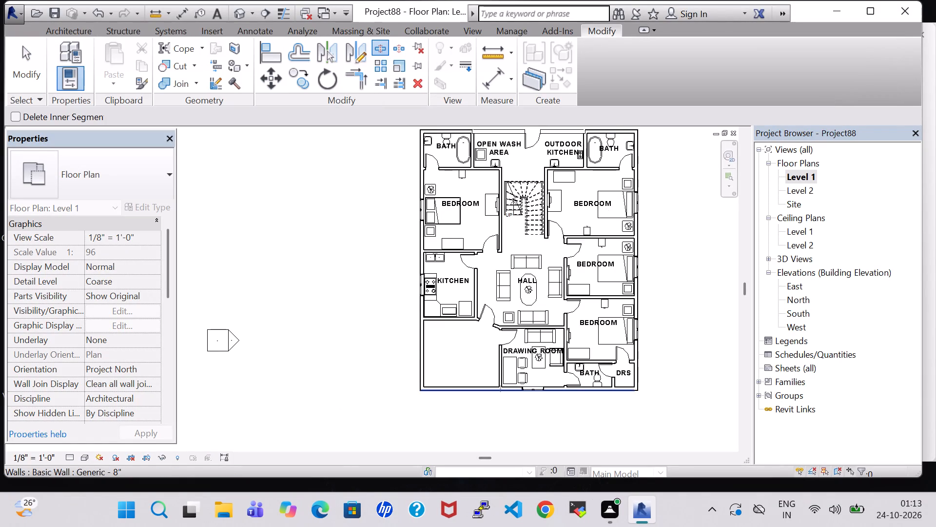
click(419, 318)
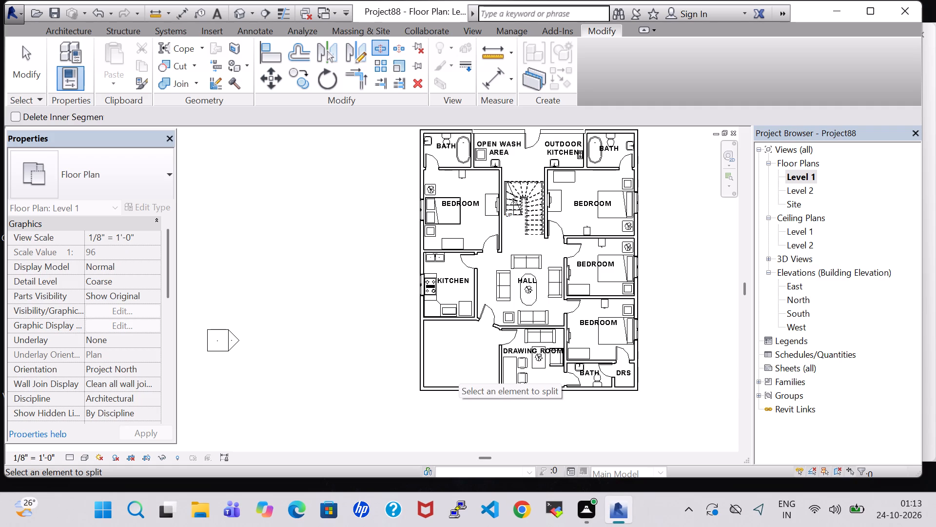
key(Escape)
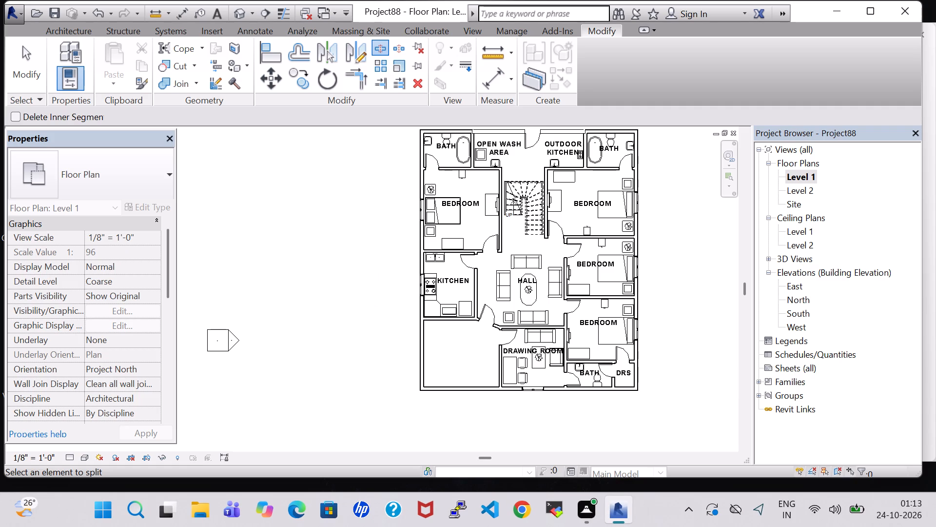
key(Escape)
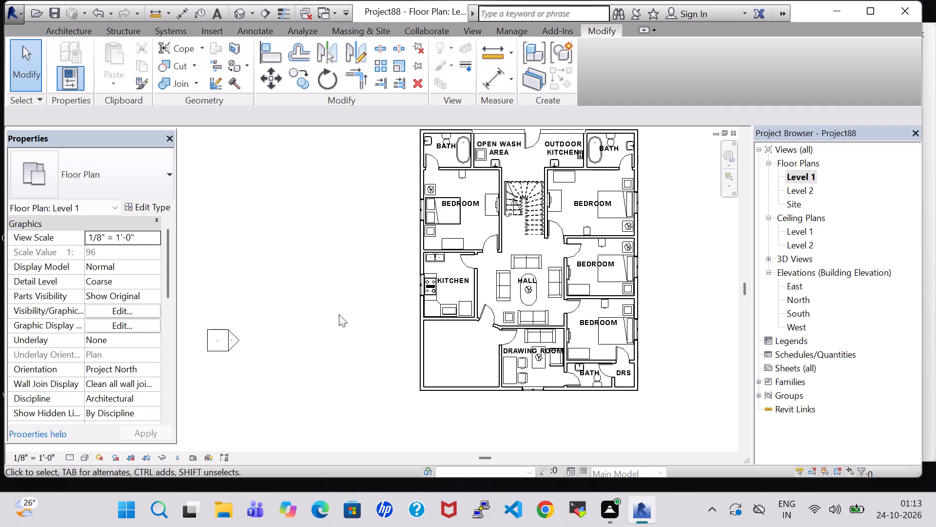
Delete the south exterior wall segment that closes off the empty room below the KITCHEN.
click(461, 393)
key(Delete)
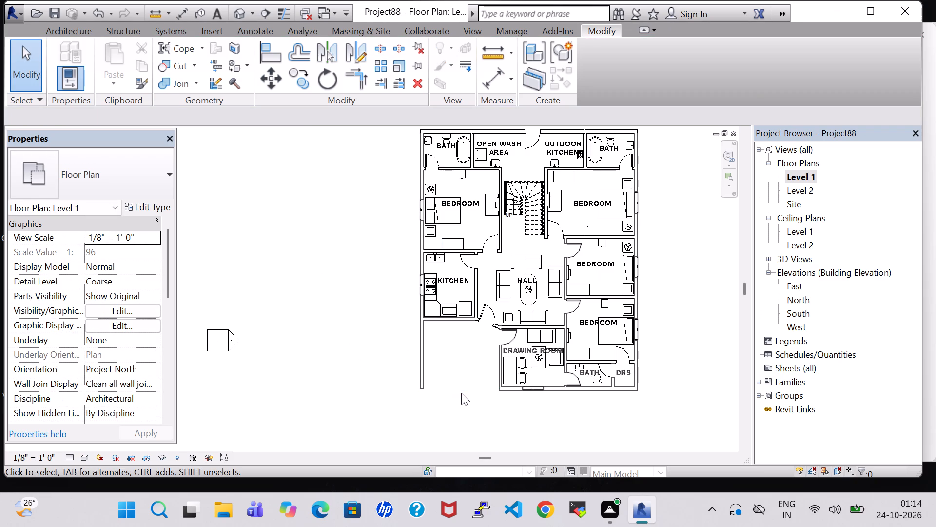
Load the RPC Beetle component family from the Entourage folder of the US Imperial library.
scroll(461, 393, up, 2)
middle_drag(472, 332, 448, 350)
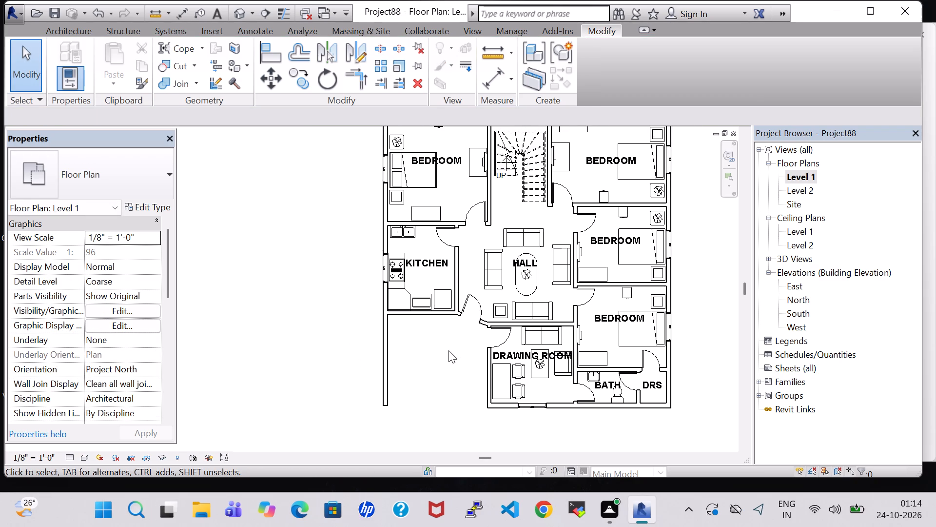
scroll(448, 350, down, 2)
middle_drag(448, 350, 429, 351)
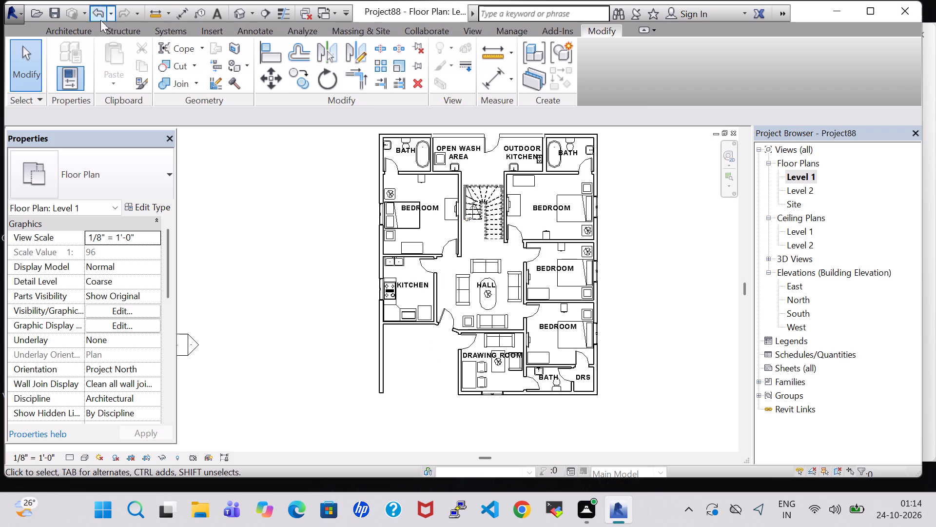
click(77, 26)
click(153, 67)
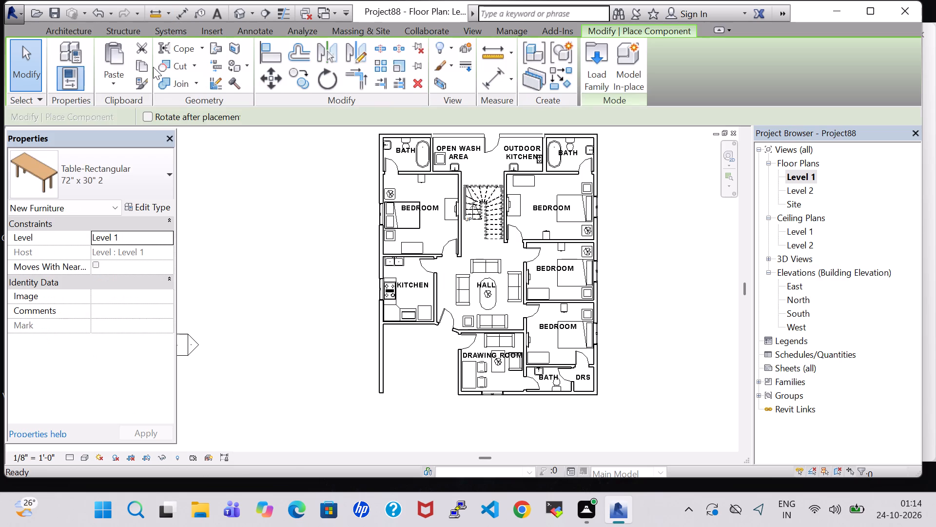
click(604, 64)
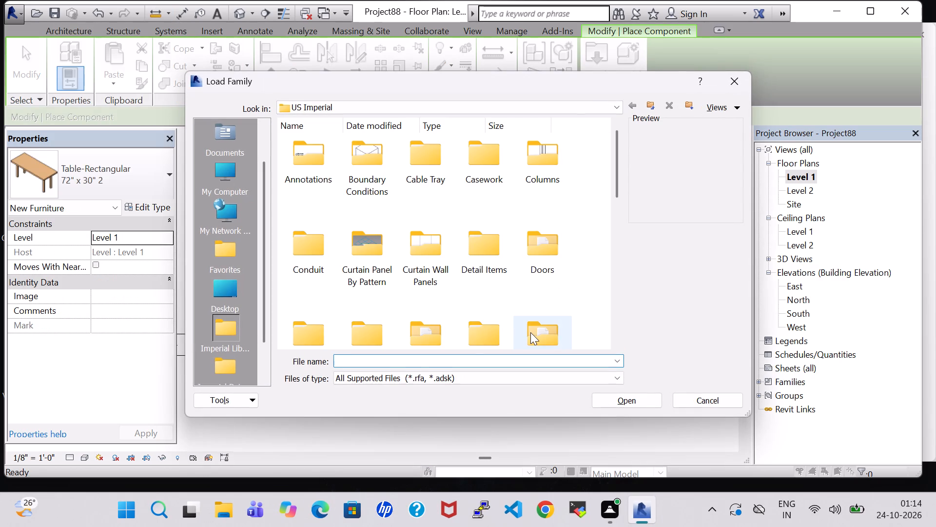
double_click(429, 322)
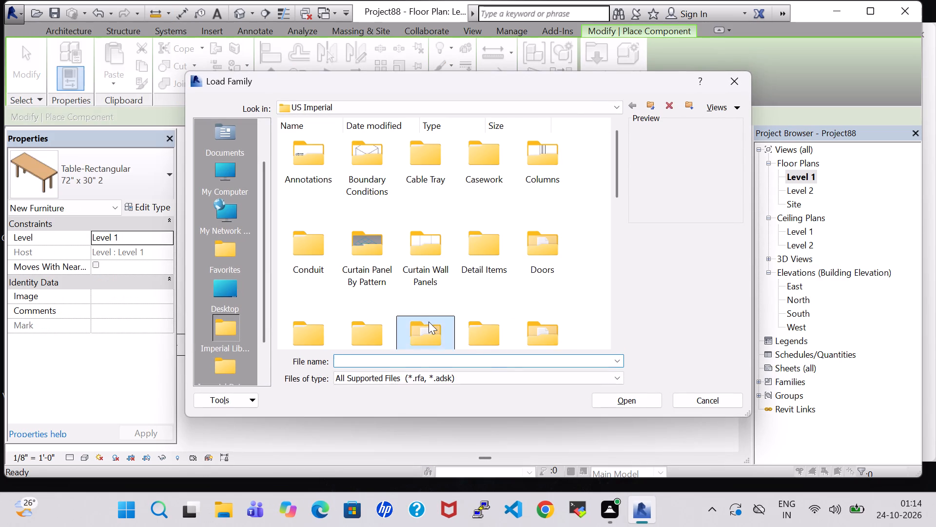
click(313, 160)
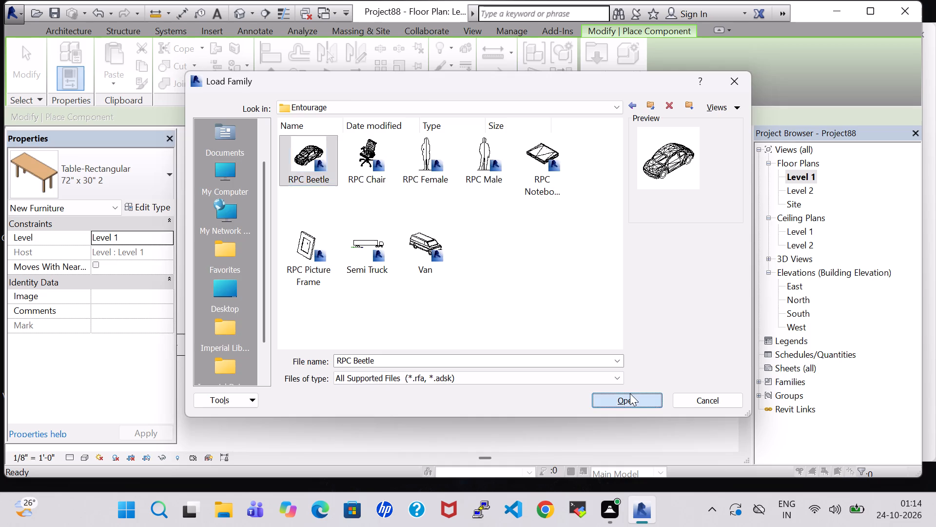
click(630, 393)
Place one RPC Beetle in the open bay below the KITCHEN, lengthwise alongside the west wall.
scroll(412, 392, up, 4)
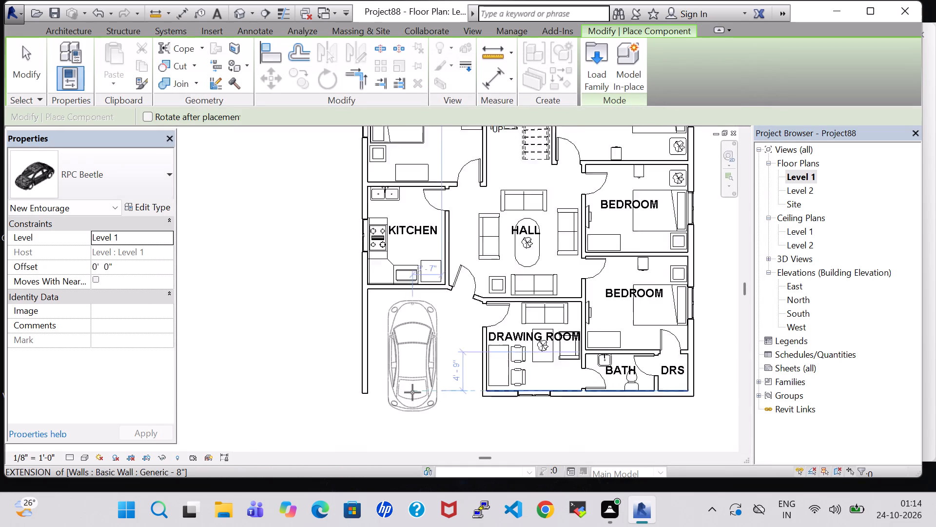
scroll(412, 392, up, 1)
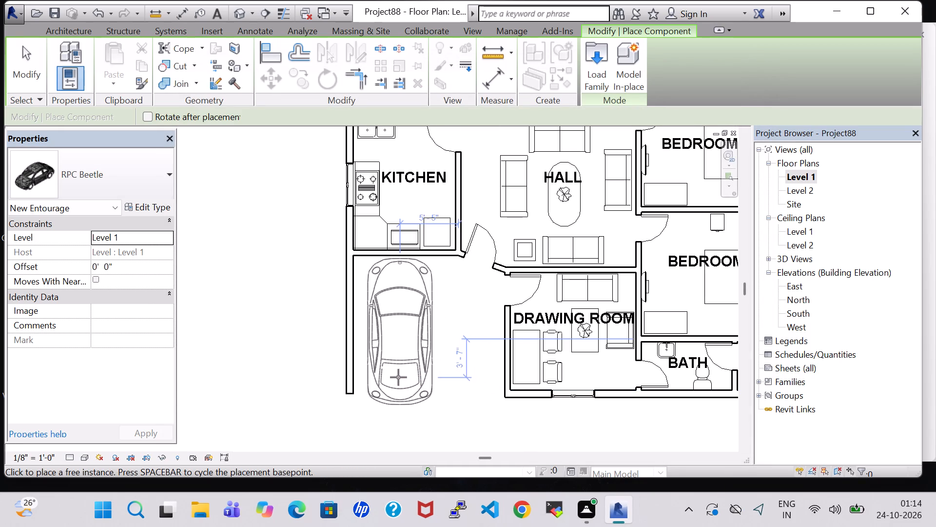
click(395, 377)
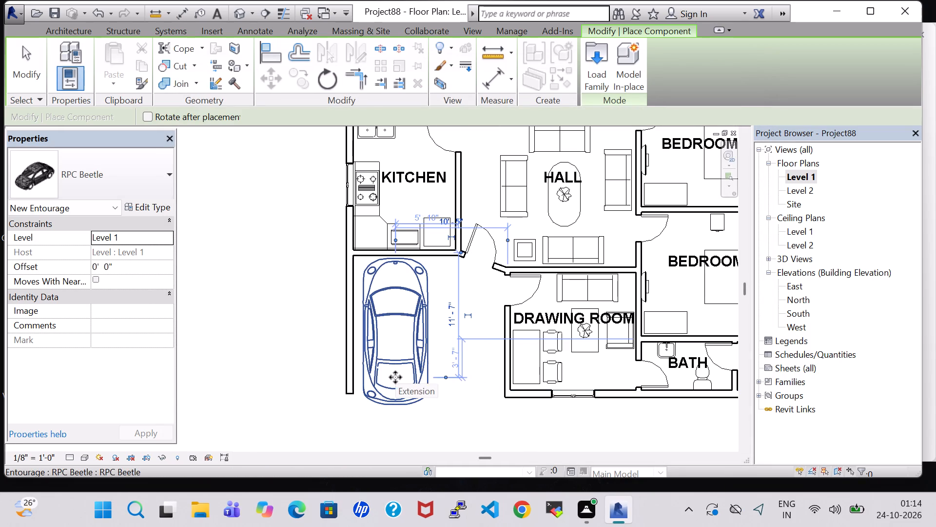
key(Escape)
key(Escape)
Place three more Agave - 1.5' plants, matching the bedroom one, in a vertical row between the car and the DRAWING ROOM.
scroll(409, 381, down, 3)
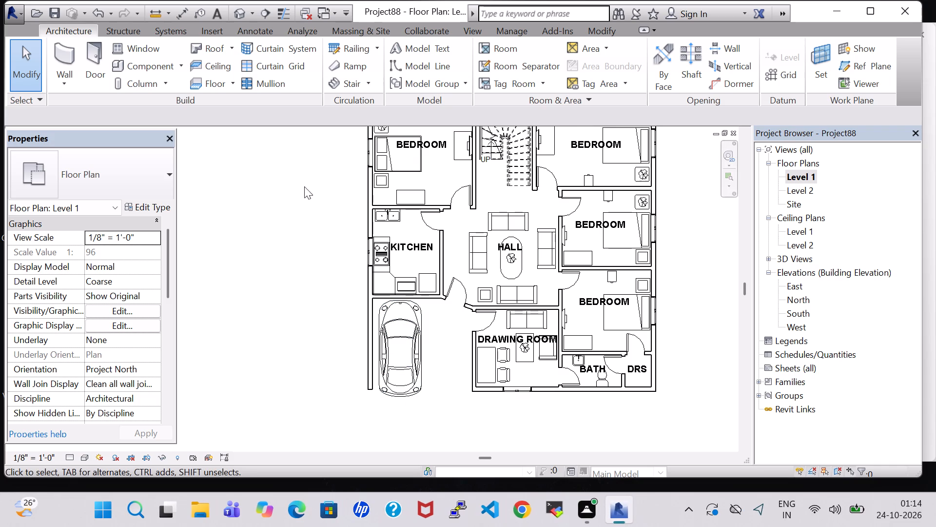
click(644, 198)
right_click(644, 198)
click(701, 255)
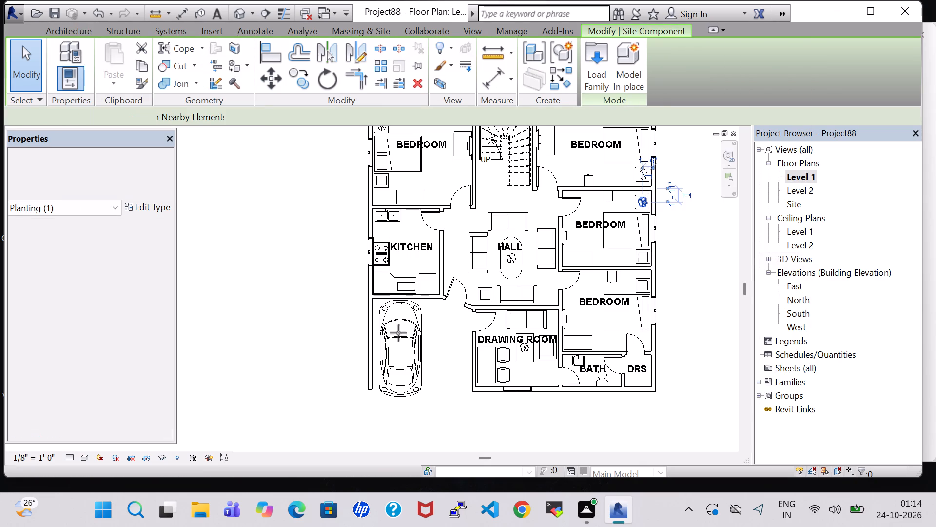
scroll(434, 320, up, 7)
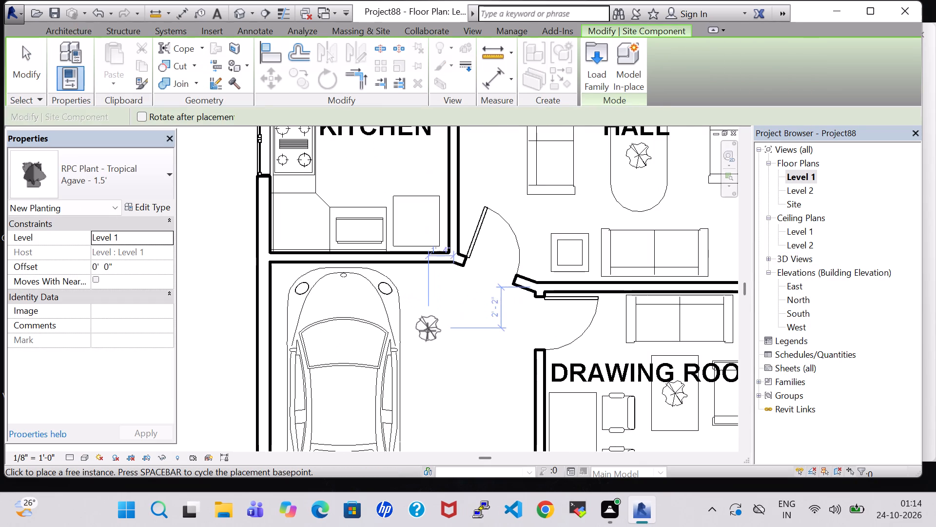
click(428, 331)
middle_drag(429, 386, 463, 306)
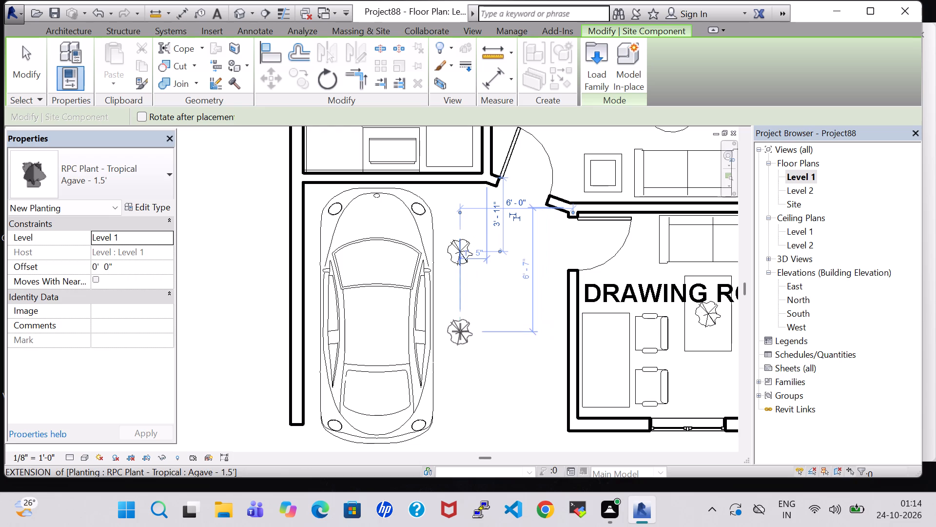
click(460, 320)
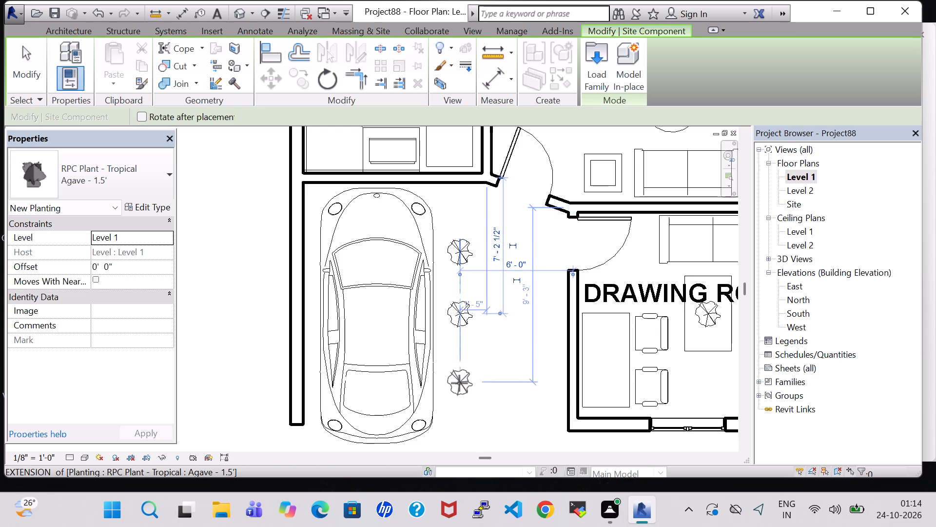
click(459, 385)
key(Escape)
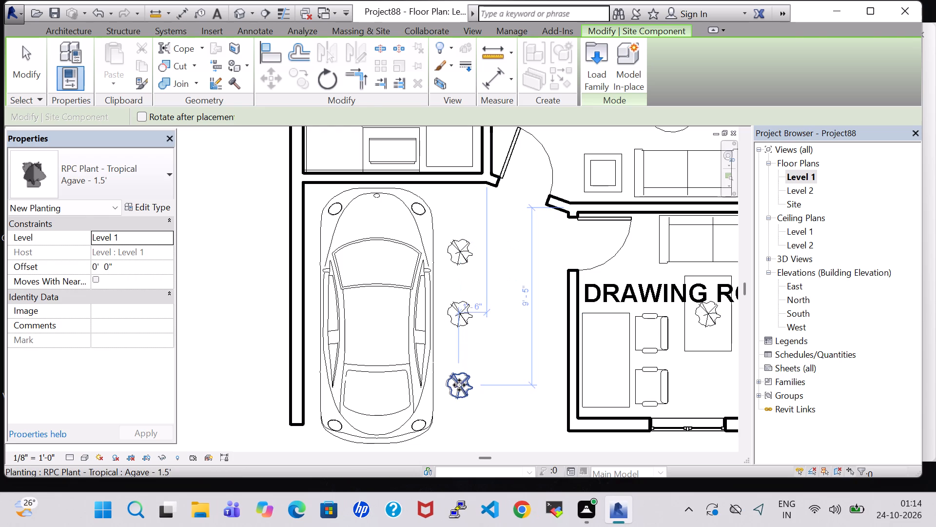
key(Escape)
Change the uppermost plant beside the car to Crane Lily - 3' and the middle and lowest ones to Jungle Flame - 3'.
click(473, 256)
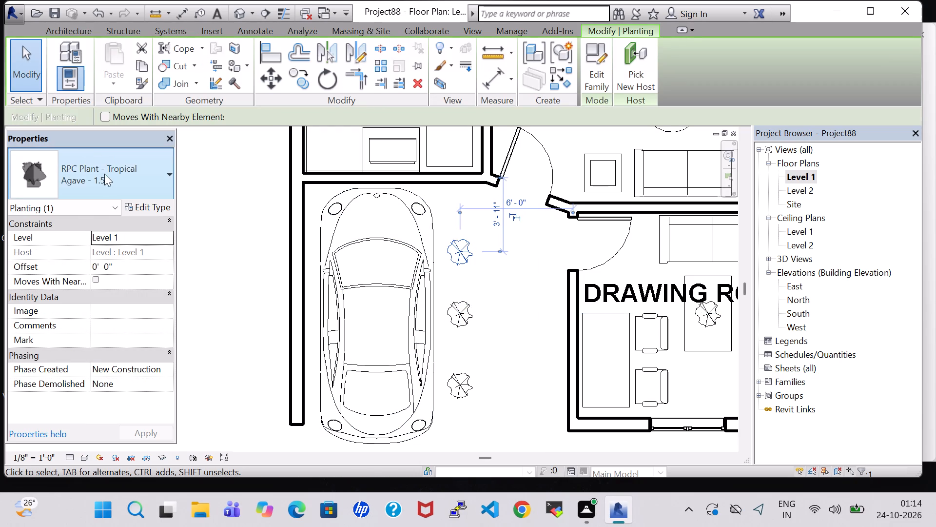
click(105, 176)
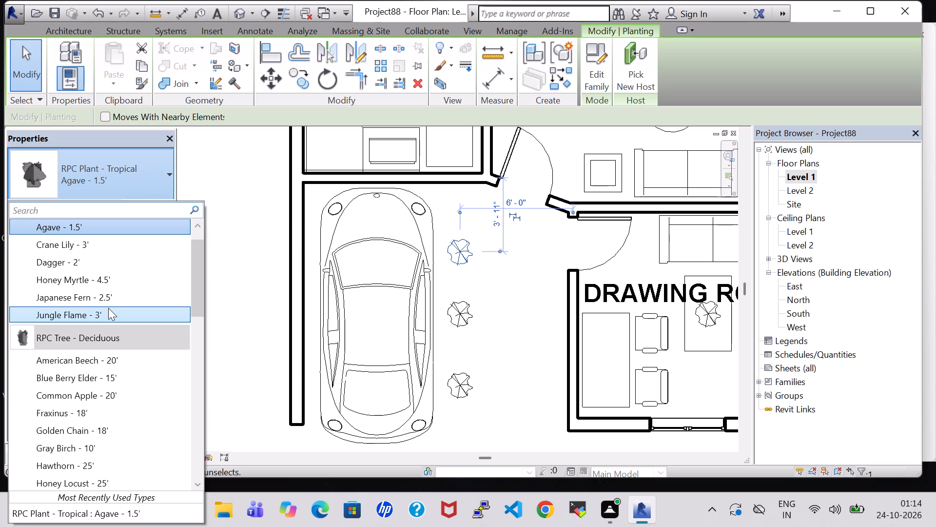
click(106, 249)
click(455, 297)
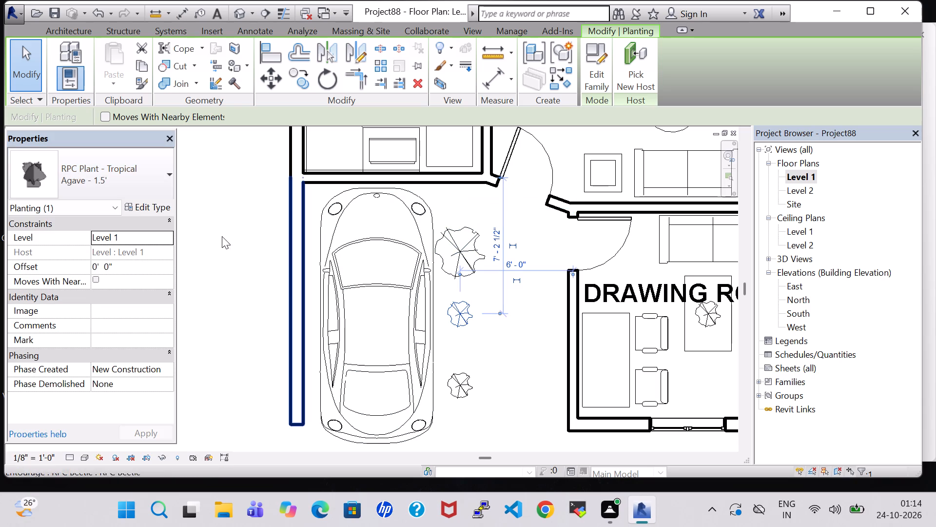
click(95, 185)
click(114, 308)
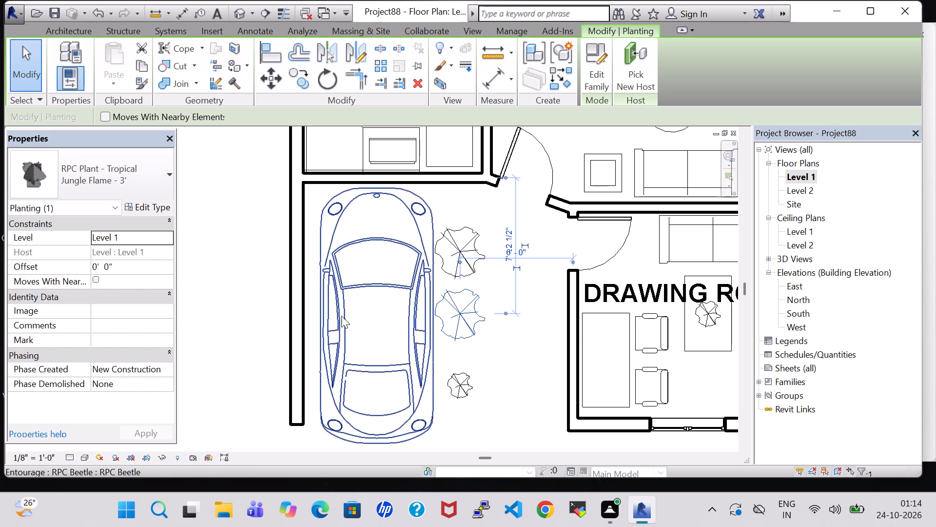
click(449, 385)
click(90, 180)
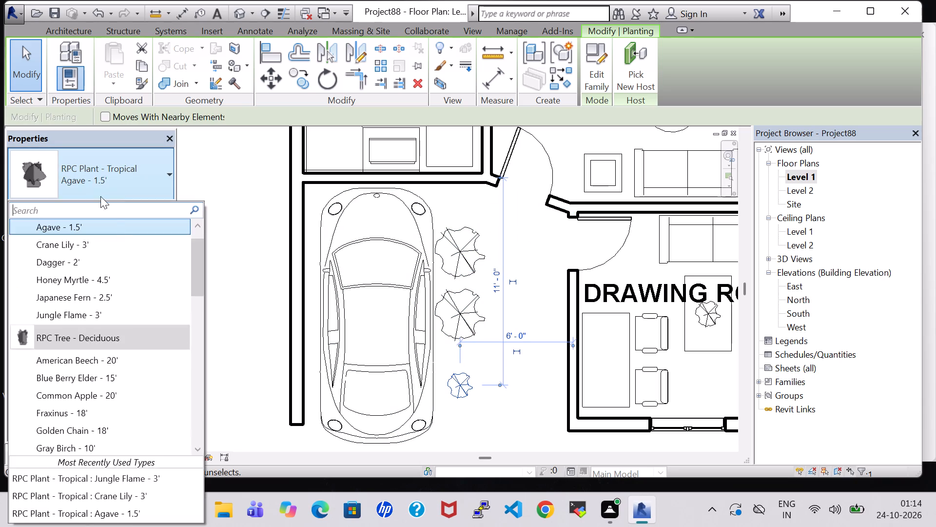
click(132, 316)
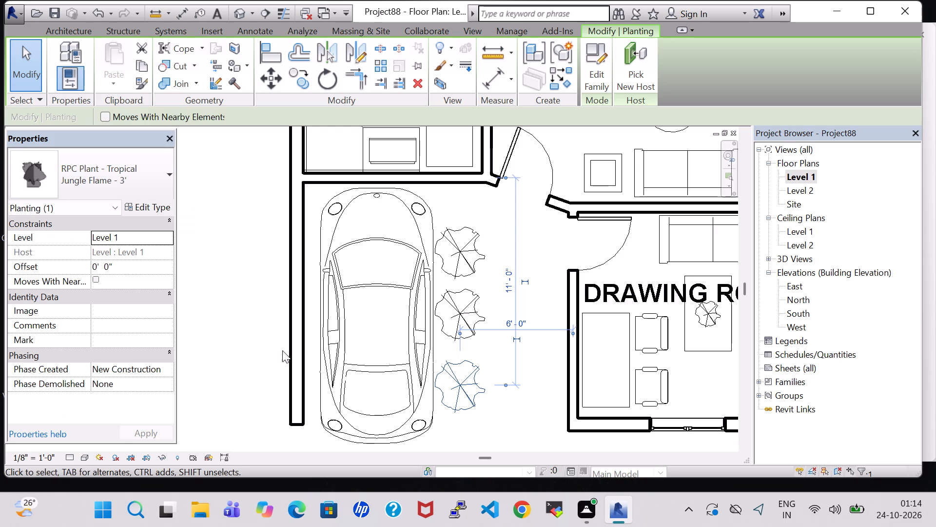
click(530, 385)
Check the type of each of the three plants beside the car and browse the planting types for the lowest one.
click(474, 323)
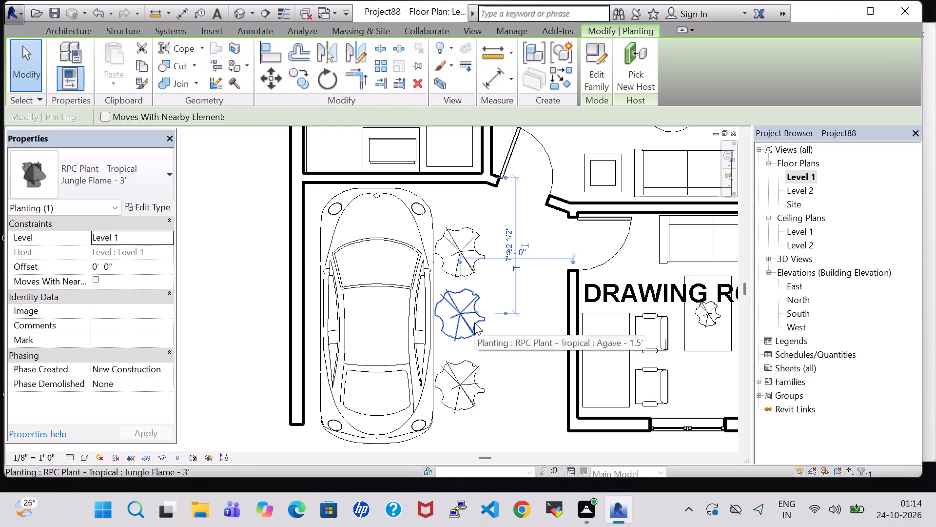
click(469, 254)
click(481, 389)
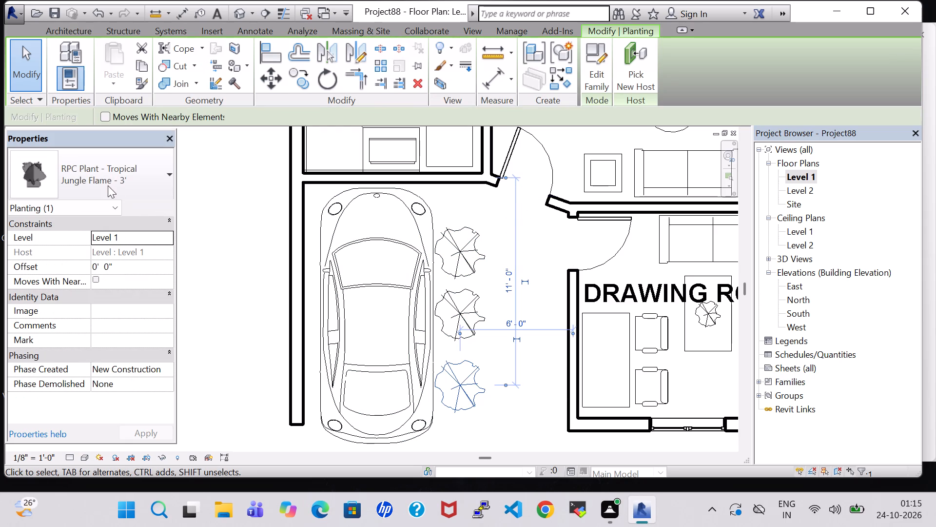
click(107, 179)
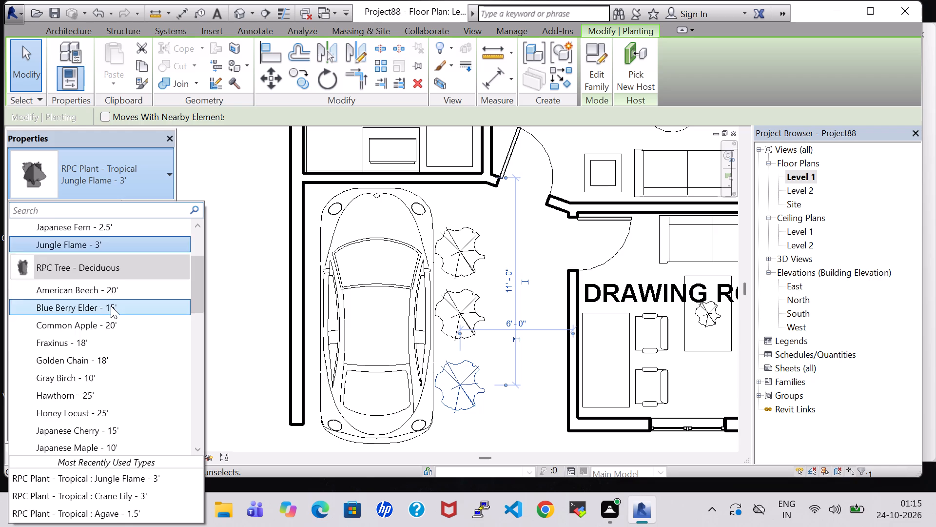
scroll(111, 306, up, 2)
click(102, 248)
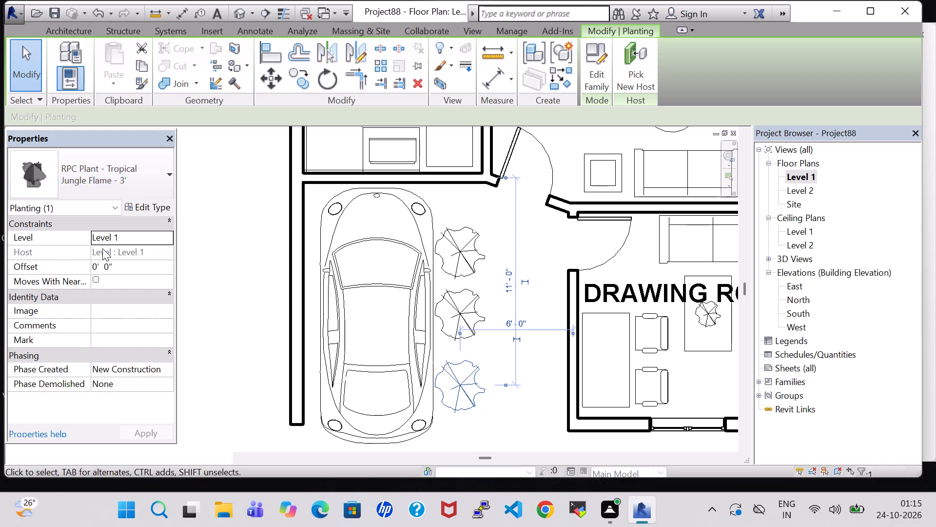
click(545, 371)
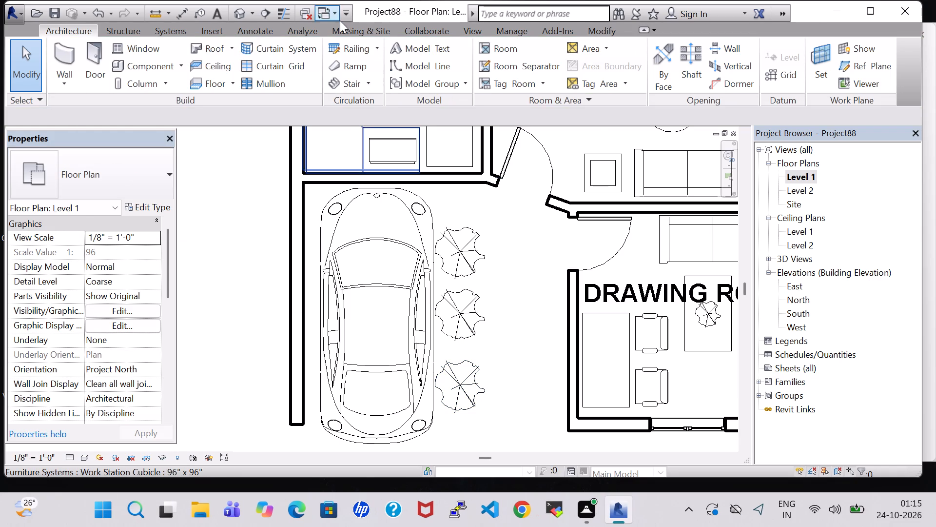
Create a toposurface over the car bay from six points at elevation 0' 0", following the surrounding wall corners and ends.
click(369, 23)
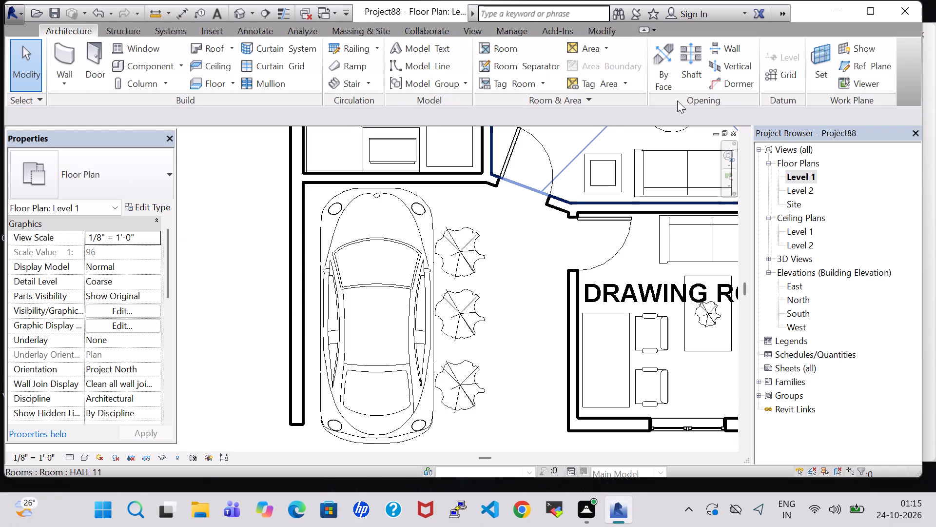
click(372, 26)
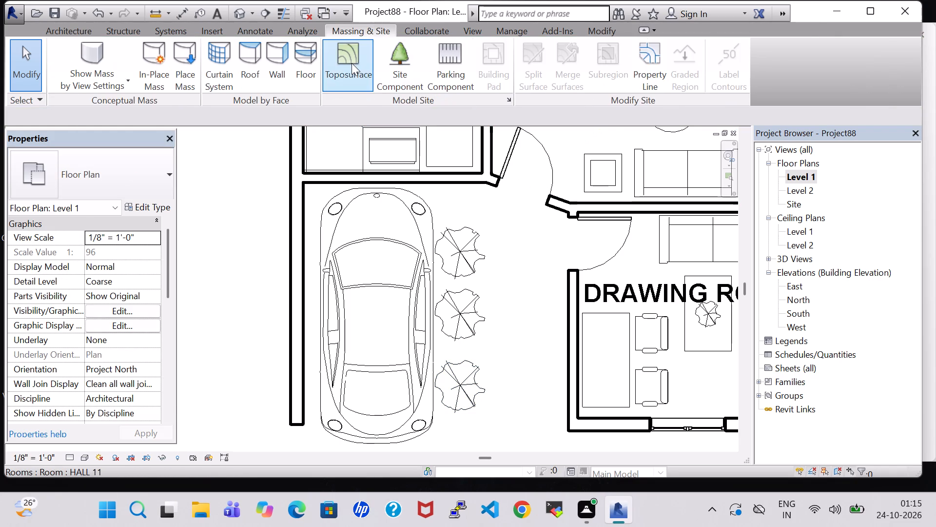
click(351, 63)
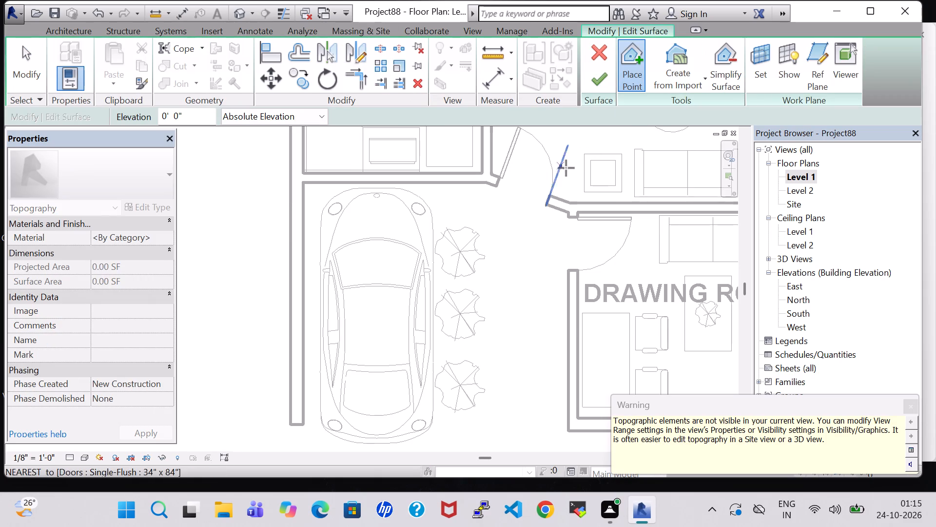
click(300, 185)
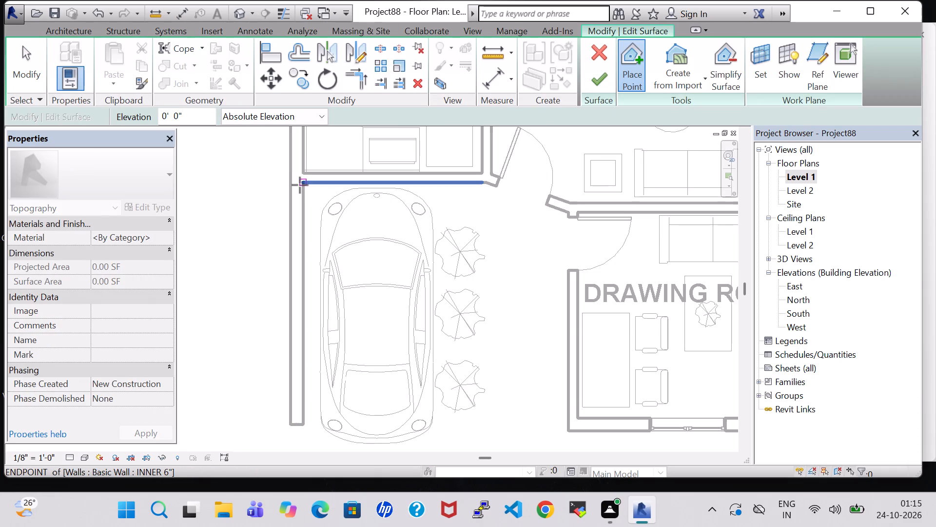
click(488, 185)
click(568, 216)
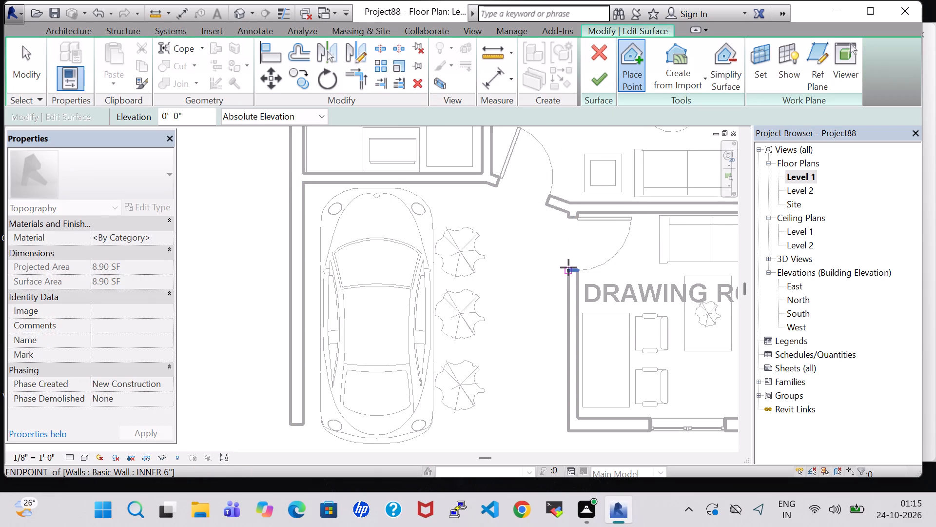
click(568, 273)
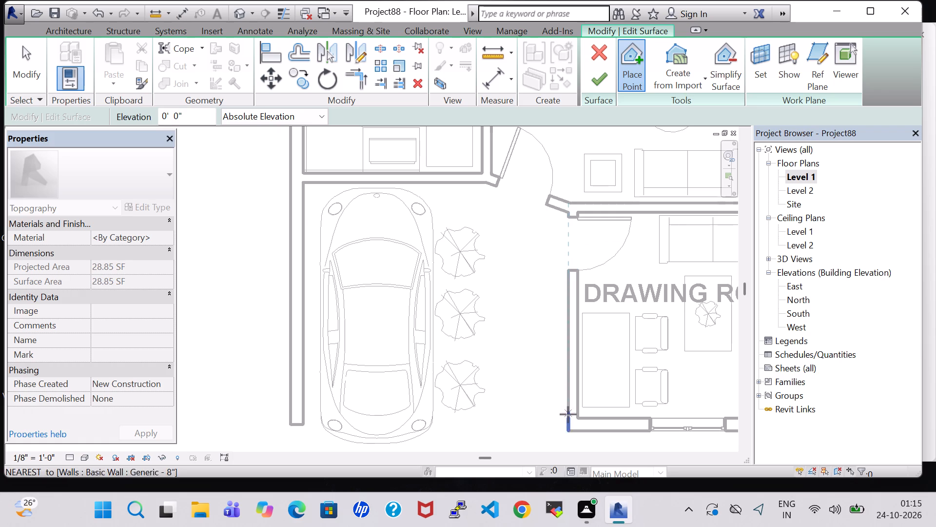
click(569, 430)
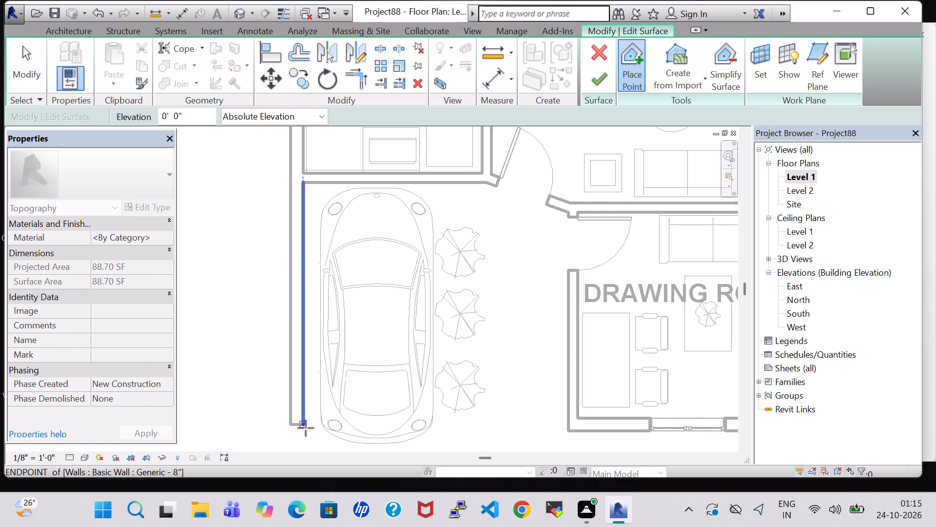
click(305, 428)
click(595, 90)
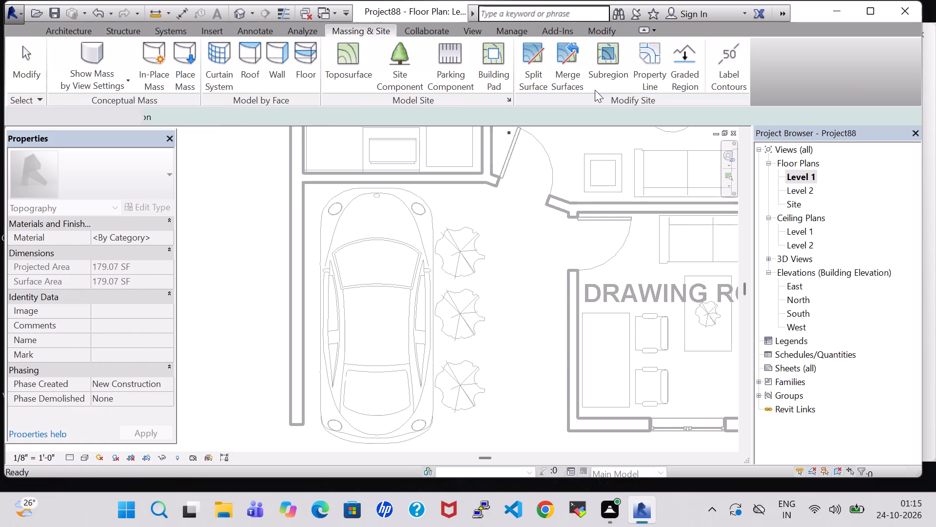
In the 3D view, add three points at elevation 0' 0" to the toposurface, extending it into the DRAWING ROOM and HALL doorways.
click(234, 12)
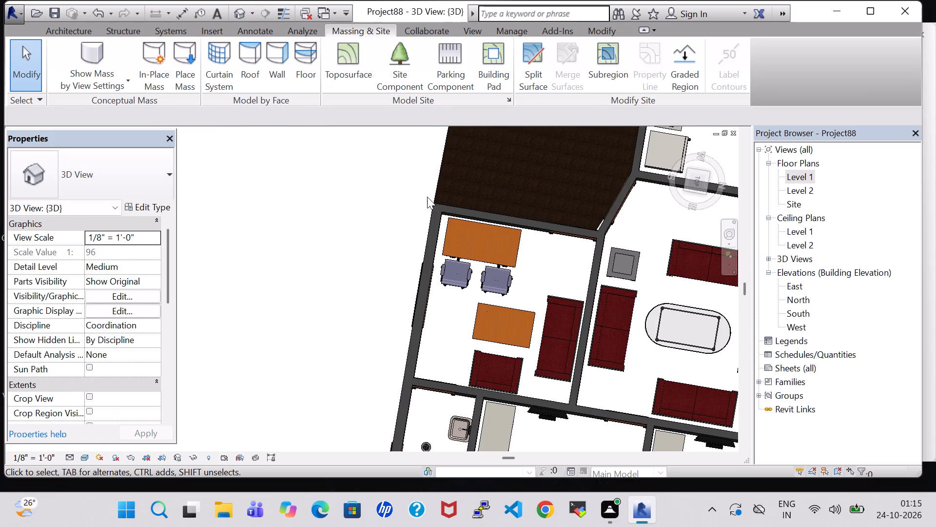
shift+middle_drag(546, 192, 555, 212)
shift+middle_click(555, 212)
scroll(555, 214, up, 3)
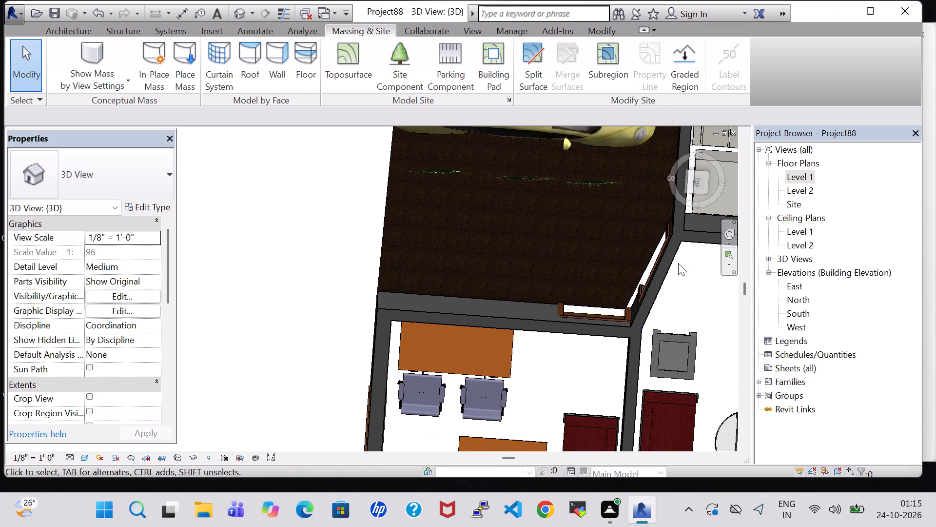
click(638, 281)
click(598, 77)
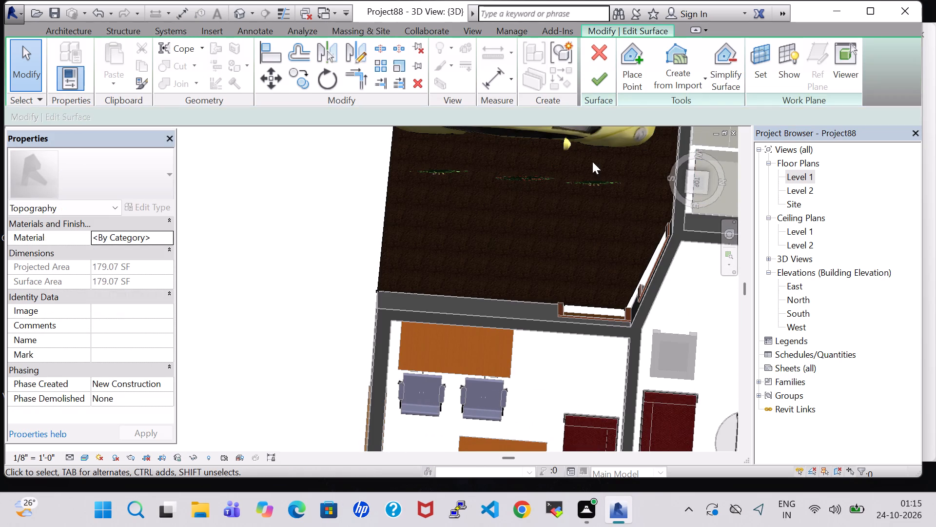
click(632, 89)
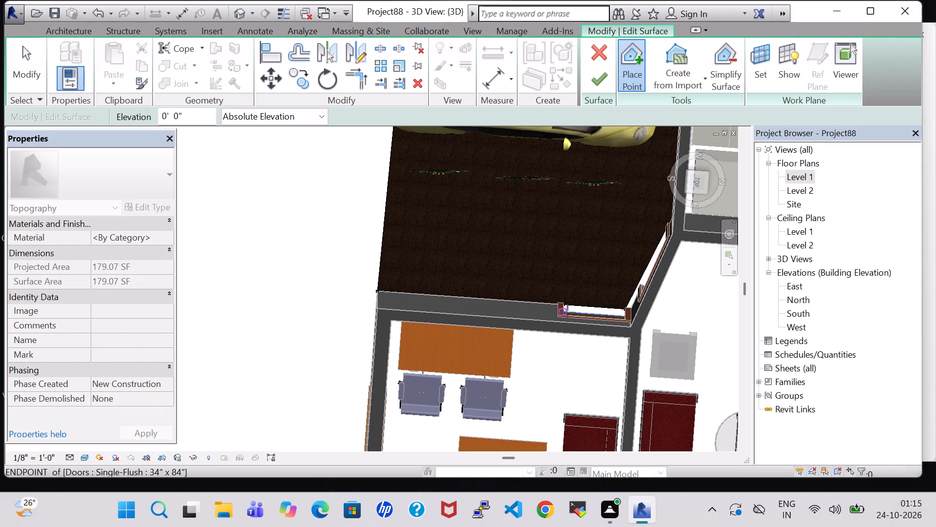
click(567, 314)
click(625, 318)
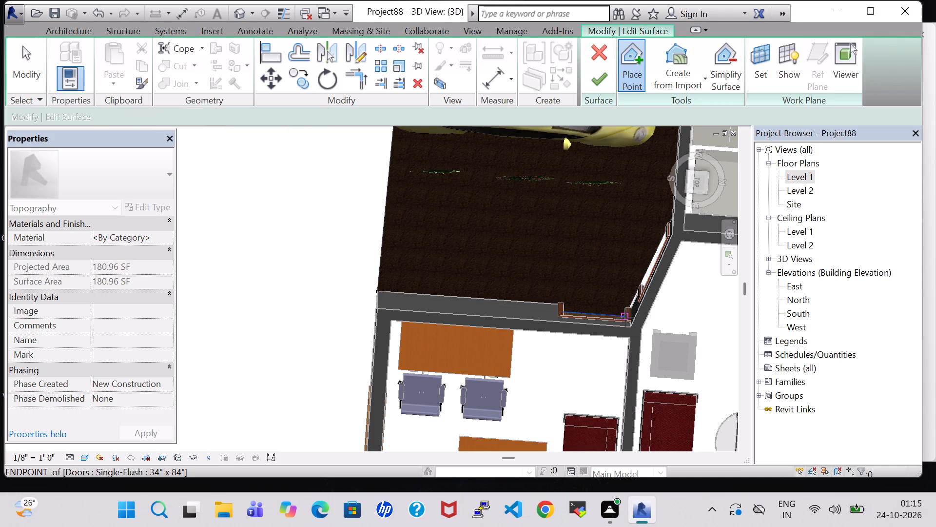
click(667, 237)
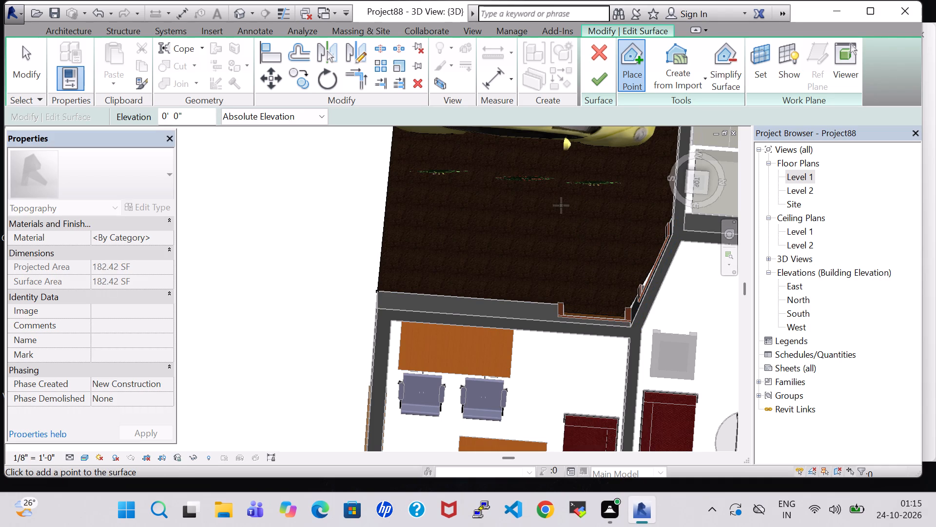
click(595, 82)
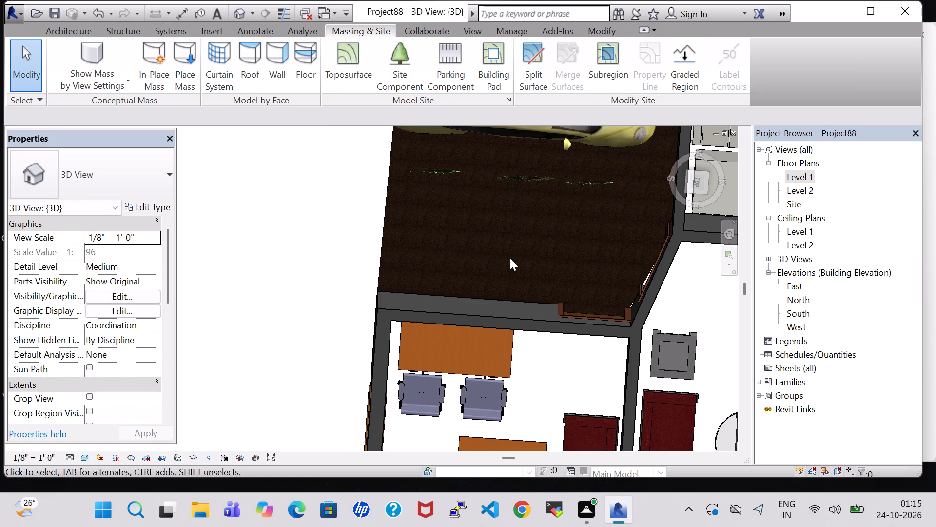
Examine the car bay's ground surface, car, plants and adjoining doorways from several angles in 3D.
shift+middle_drag(478, 278, 550, 273)
middle_drag(589, 324, 350, 221)
middle_click(370, 234)
scroll(370, 234, up, 1)
scroll(539, 323, down, 4)
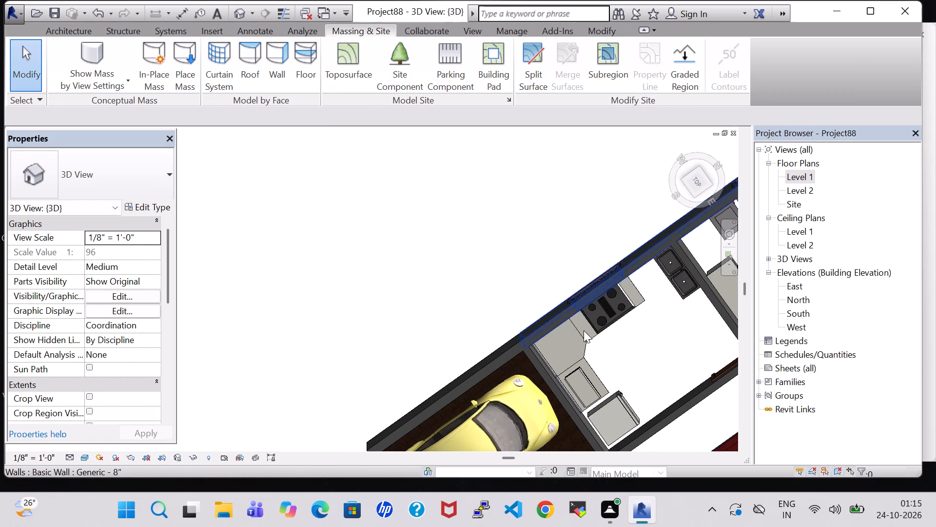
middle_drag(655, 356, 562, 131)
shift+middle_drag(480, 285, 522, 248)
middle_drag(524, 247, 376, 188)
shift+middle_drag(531, 323, 556, 254)
scroll(556, 254, down, 1)
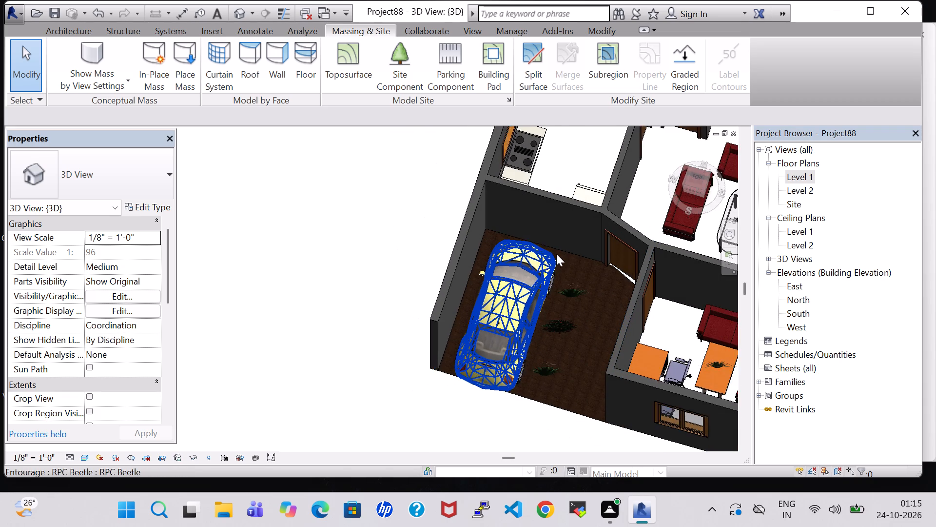
scroll(556, 254, down, 1)
shift+middle_drag(574, 335, 598, 279)
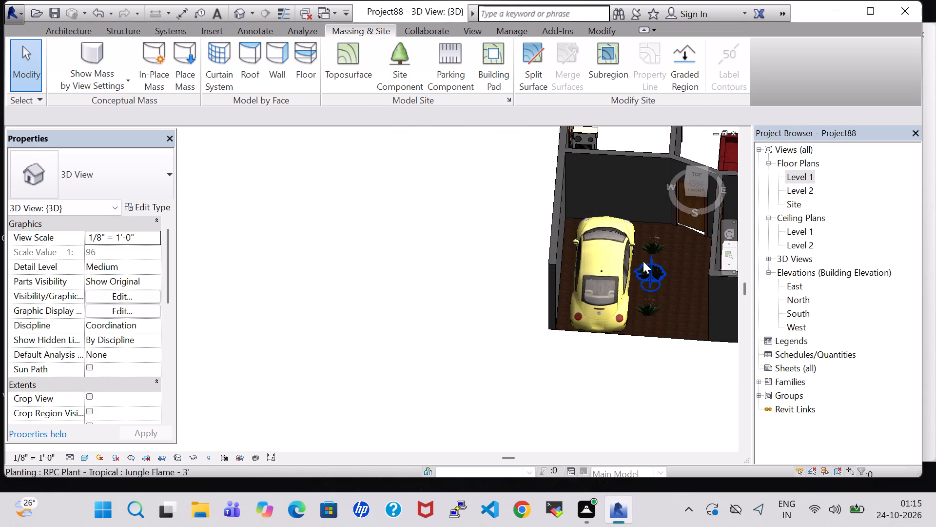
middle_drag(643, 261, 554, 281)
scroll(576, 307, up, 4)
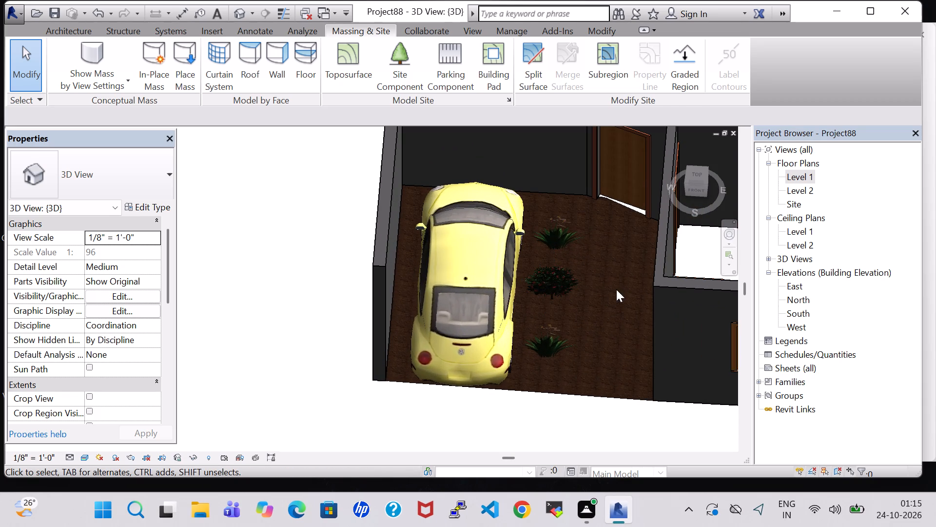
shift+middle_drag(603, 321, 605, 306)
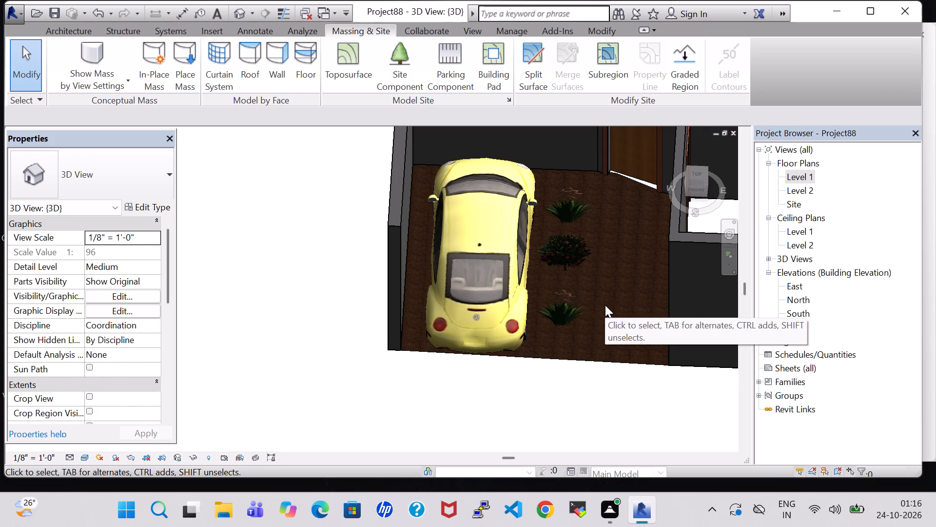
scroll(605, 305, down, 1)
scroll(605, 305, up, 4)
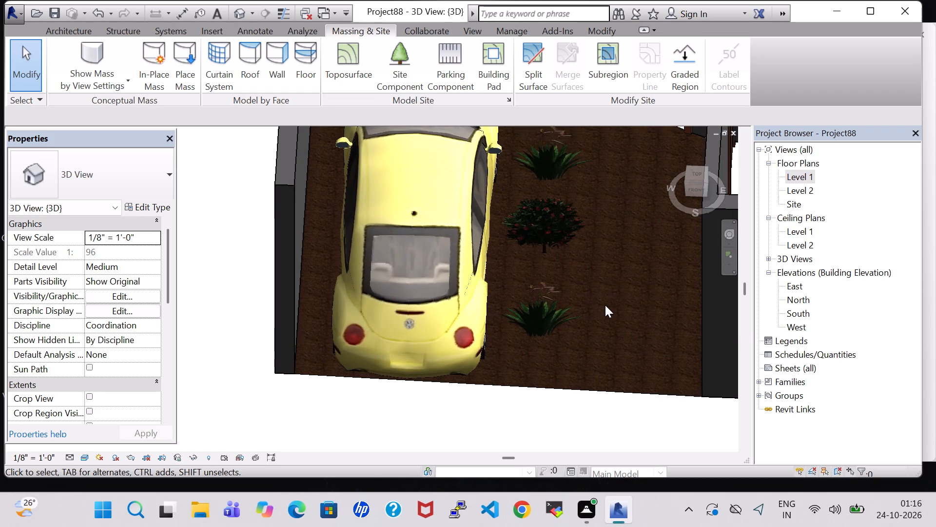
Nudge the uppermost Crane Lily beside the car north toward the KITCHEN wall, to a wall offset of about 1' 8".
click(564, 158)
key(Up)
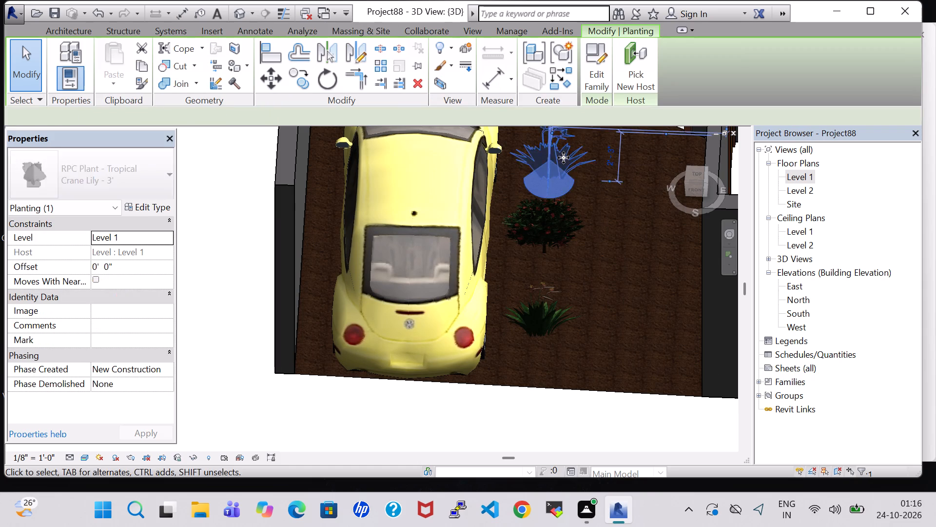
key(Up)
key(Up)
key(Up)
shift+middle_drag(626, 232, 629, 262)
middle_drag(629, 254, 636, 351)
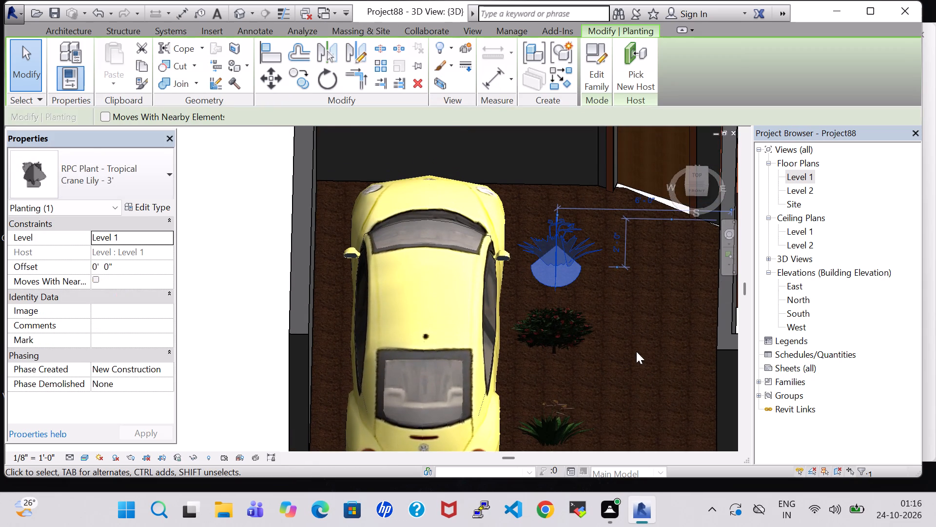
key(Up)
key(Up)
key(Up)
key(Up)
key(Up)
key(Up)
key(Up)
key(Up)
key(Up)
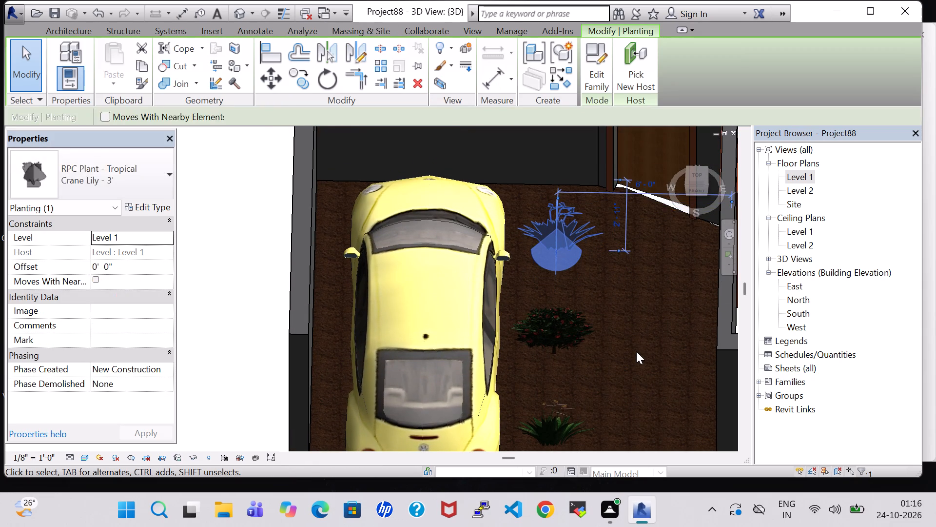
key(Up)
key(Up)
key(Up)
key(Up)
key(Up)
key(Up)
key(Up)
key(Up)
key(Up)
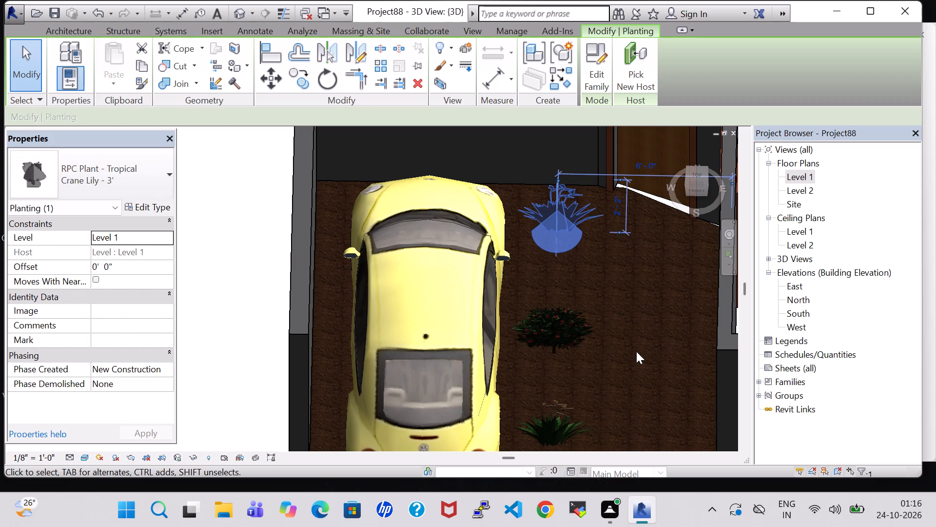
key(Up)
key(Up)
key(Up)
key(Up)
key(Up)
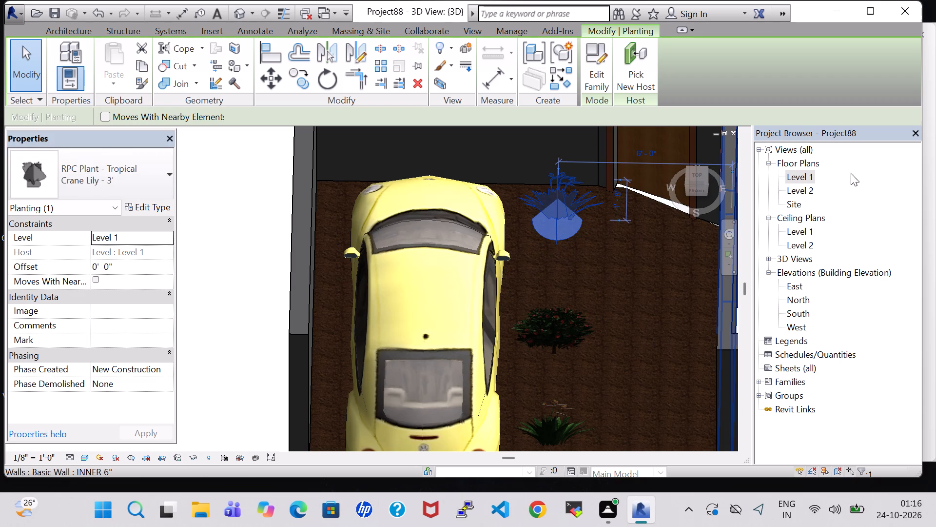
On the Level 1 plan, nudge the middle plant slightly north and east, and the lowest plant slightly east in line with it.
double_click(797, 174)
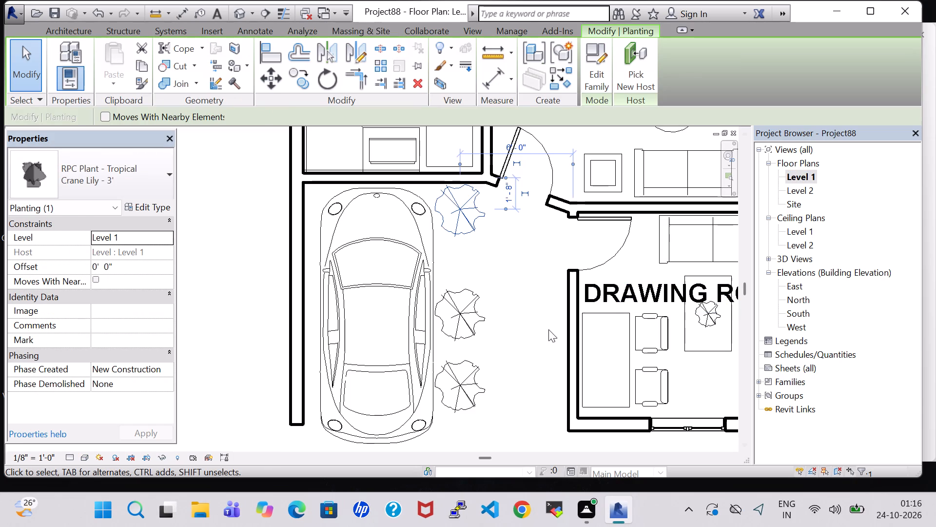
click(471, 316)
key(Up)
key(Up)
key(Up)
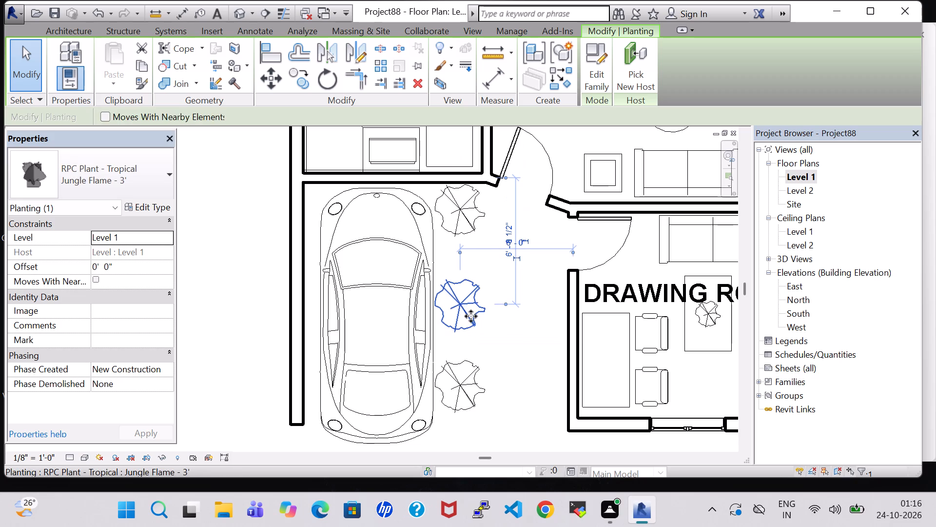
key(Right)
key(Right)
click(471, 371)
key(Right)
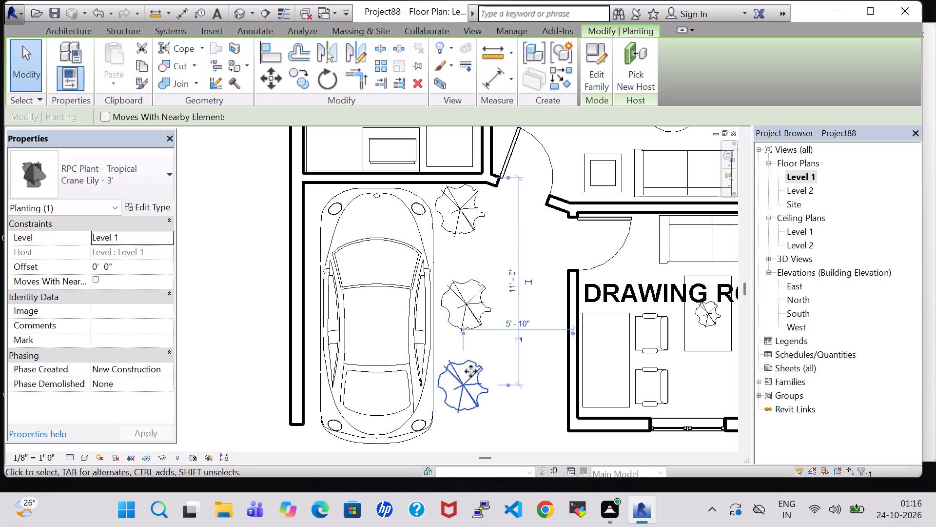
key(Right)
click(520, 402)
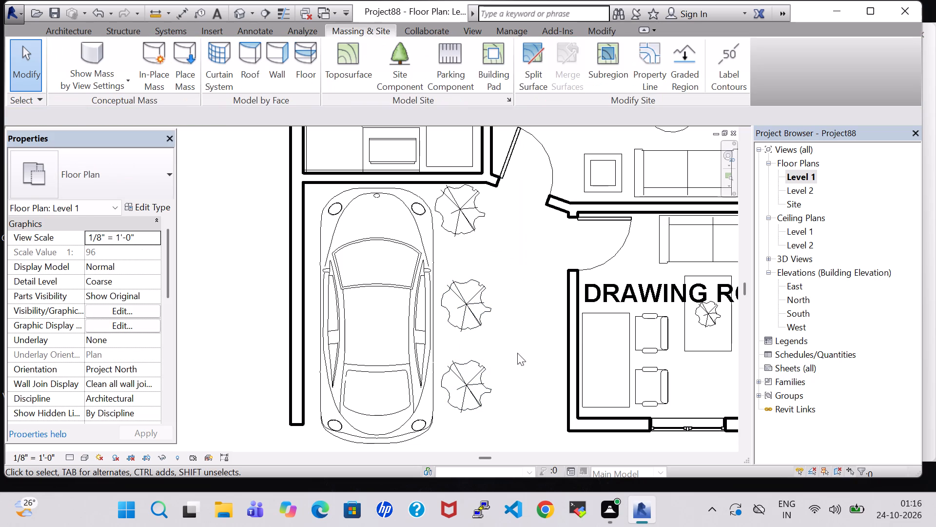
Check the adjusted plant row beside the car in 3D and return to the Level 1 floor plan.
click(235, 17)
scroll(448, 293, down, 2)
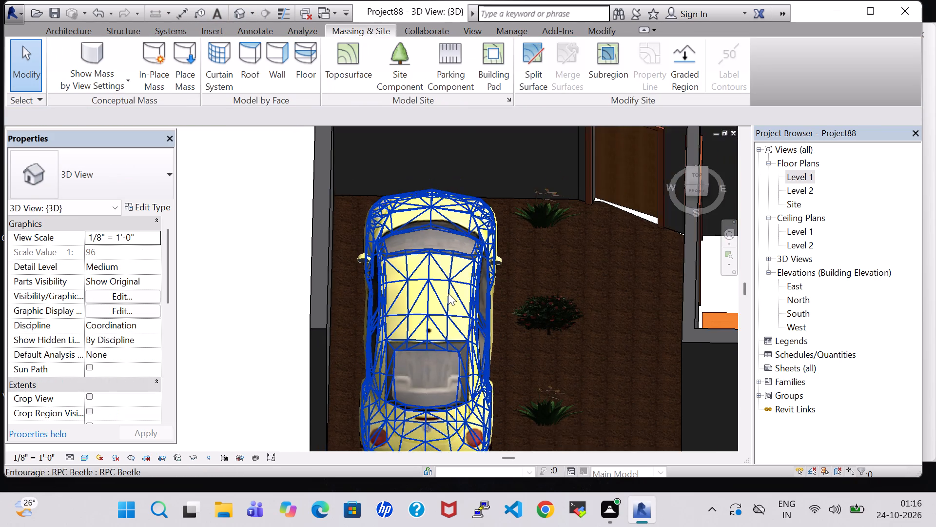
scroll(448, 293, down, 1)
click(574, 302)
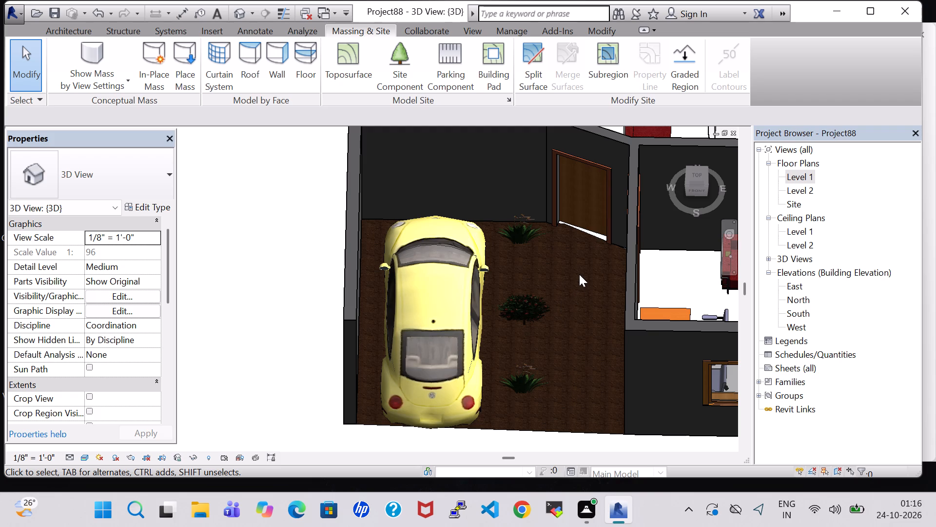
scroll(579, 274, down, 2)
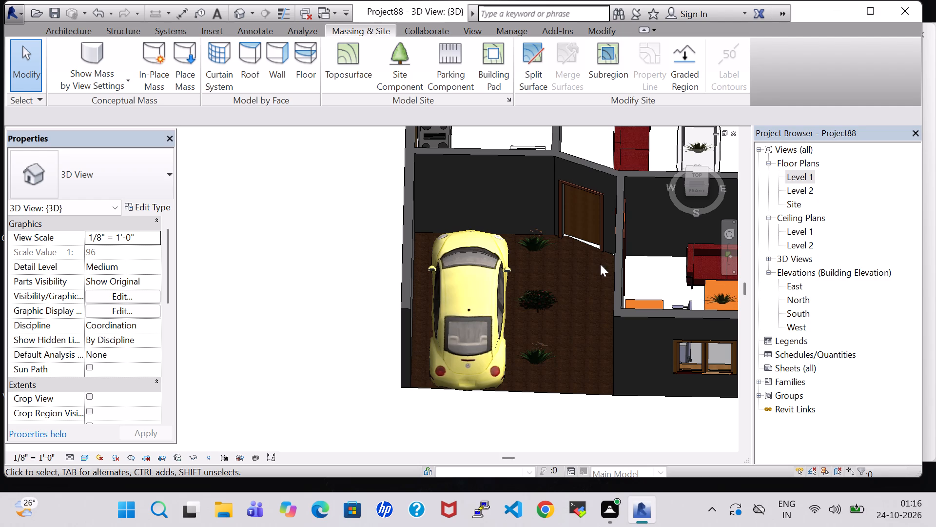
double_click(804, 172)
scroll(528, 347, down, 2)
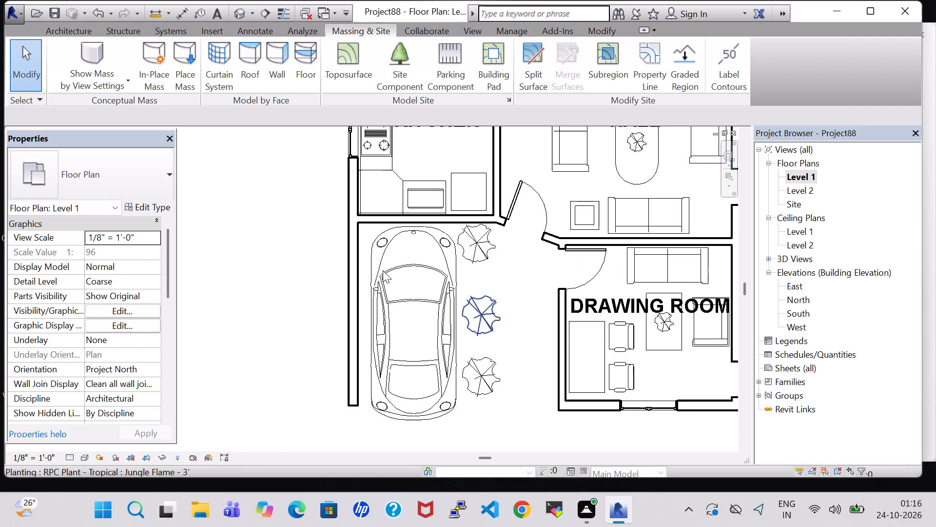
Split the outer wall beside the car at the corner where the KITCHEN wall meets the car bay.
click(606, 32)
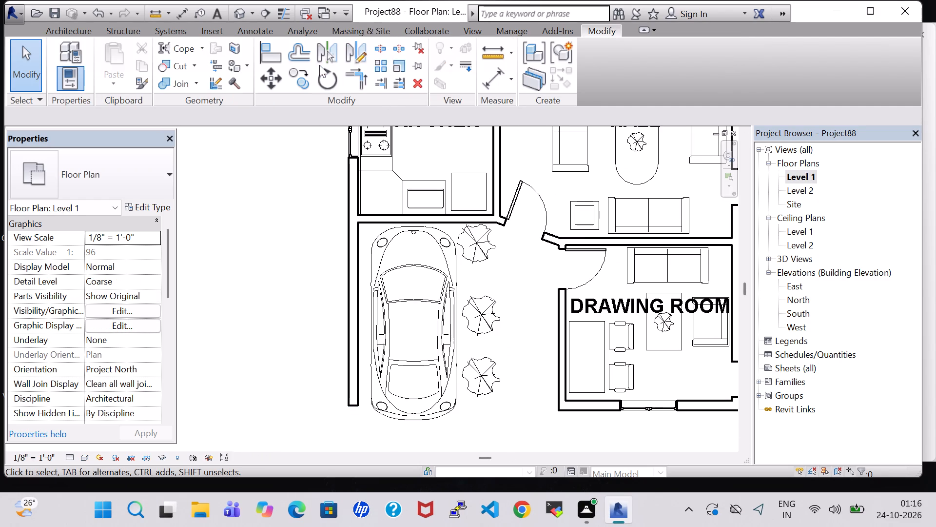
click(402, 44)
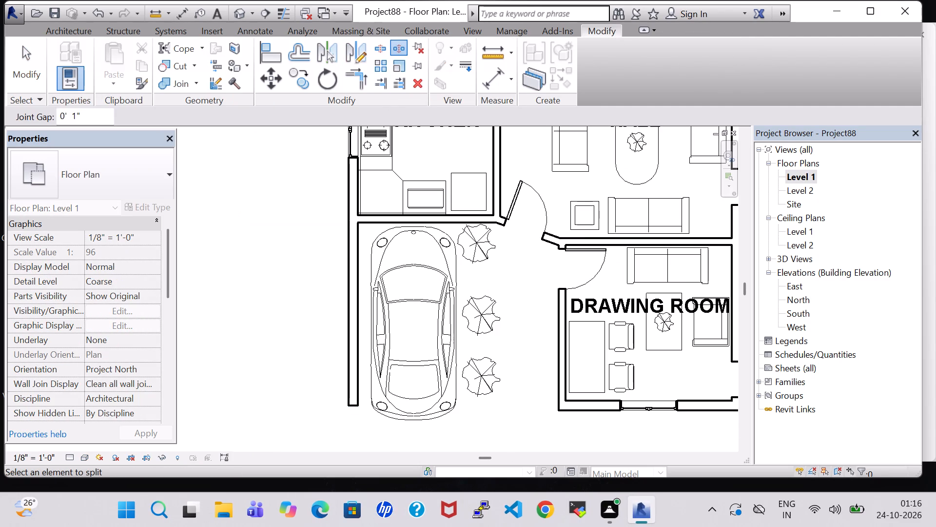
click(380, 53)
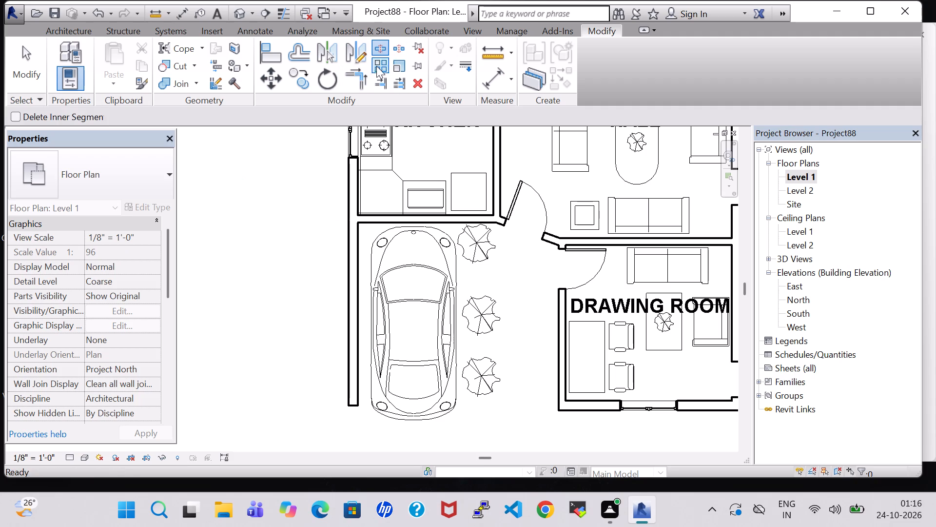
click(354, 220)
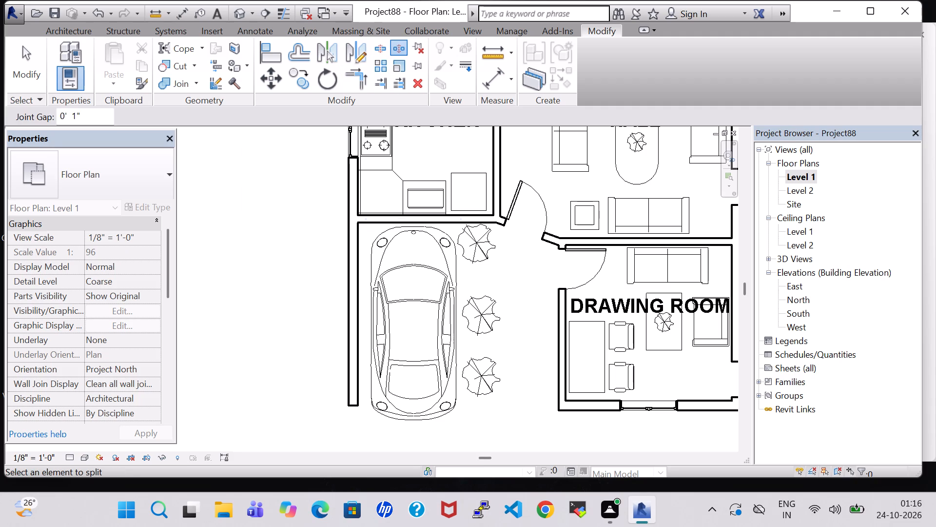
key(Escape)
key(Escape)
Set the unconnected height of the outer wall segment beside the car to 2' 0".
click(357, 266)
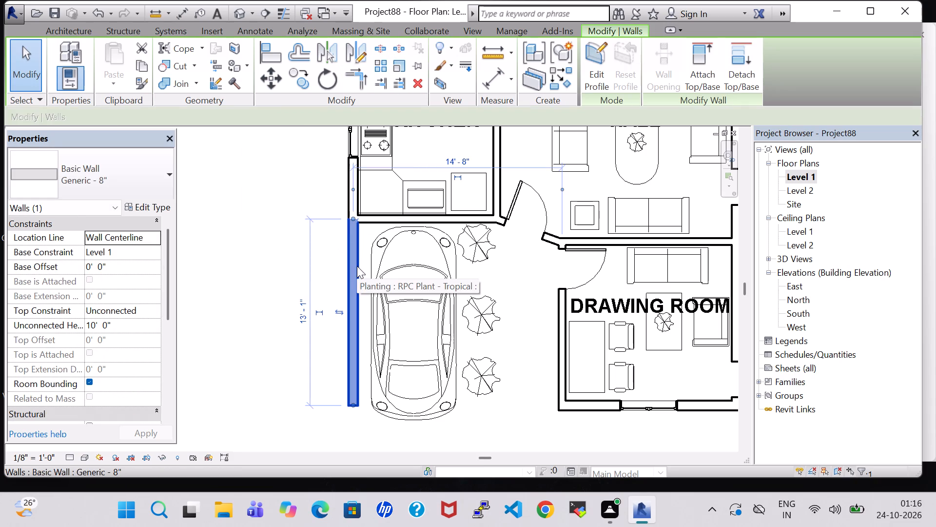
click(90, 328)
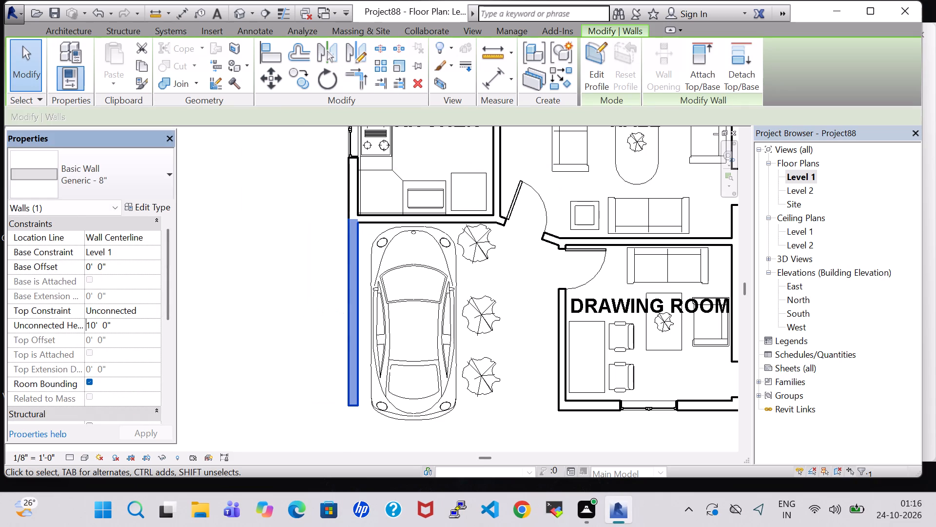
click(94, 326)
key(BackSpace)
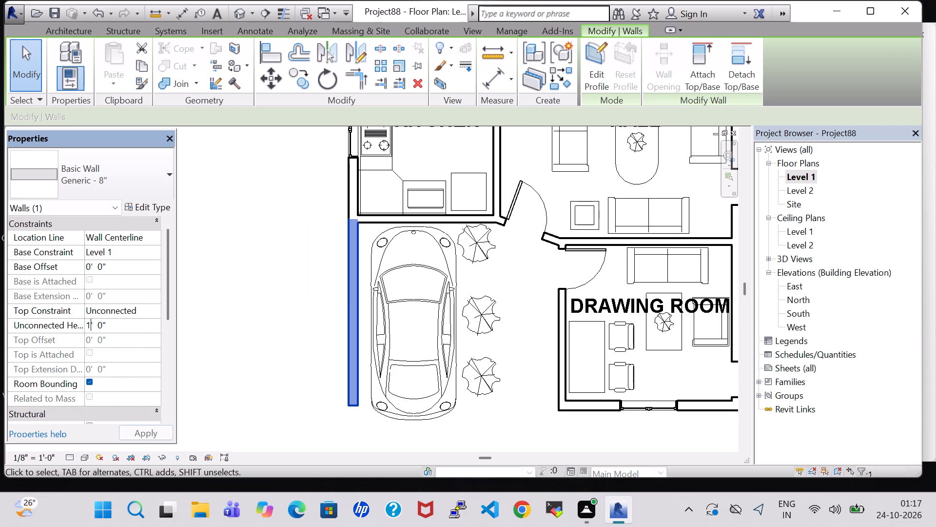
key(BackSpace)
key(2)
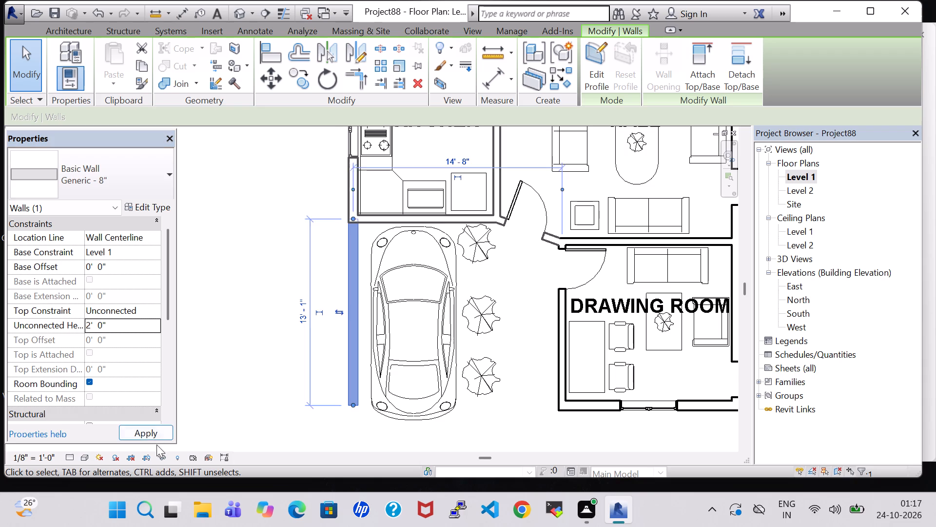
click(156, 436)
click(208, 371)
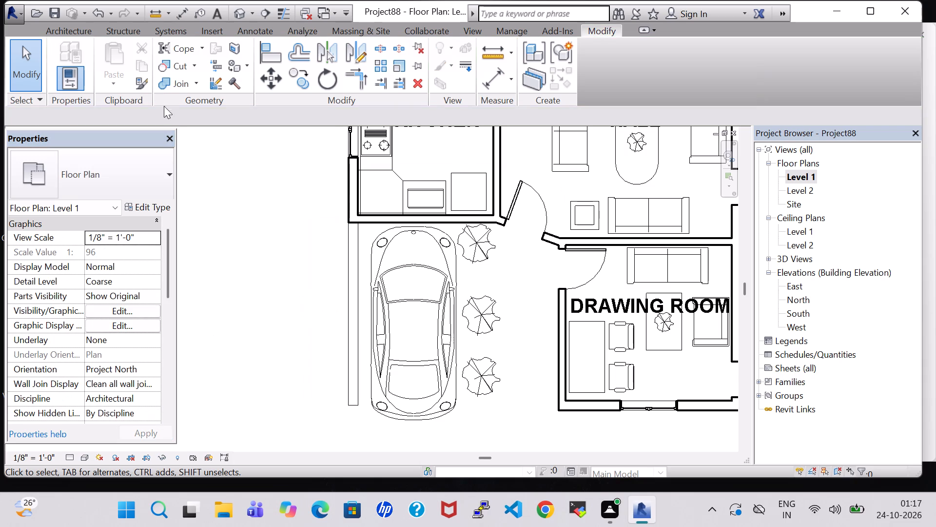
Sketch a railing path about 12' 10" long down the middle of the low car bay wall, from the KITCHEN corner to its south end.
click(63, 29)
click(350, 43)
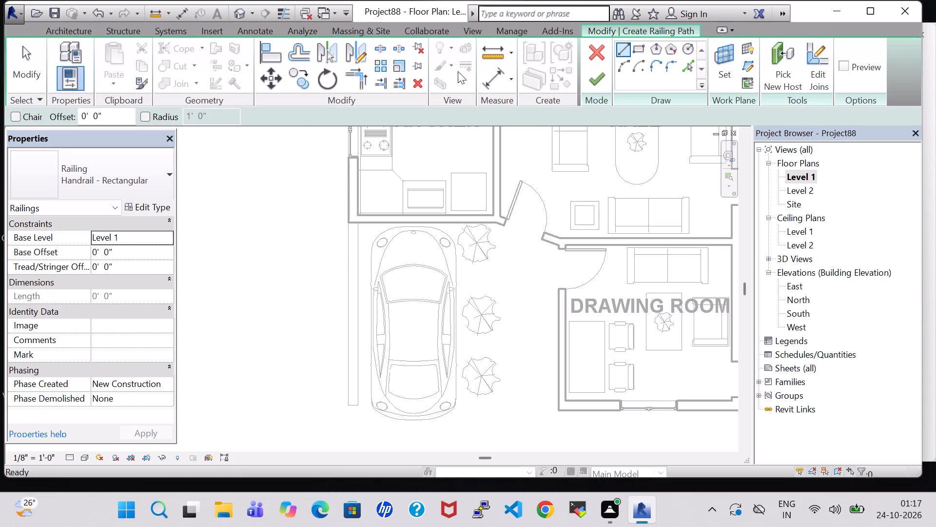
scroll(354, 226, up, 7)
click(353, 220)
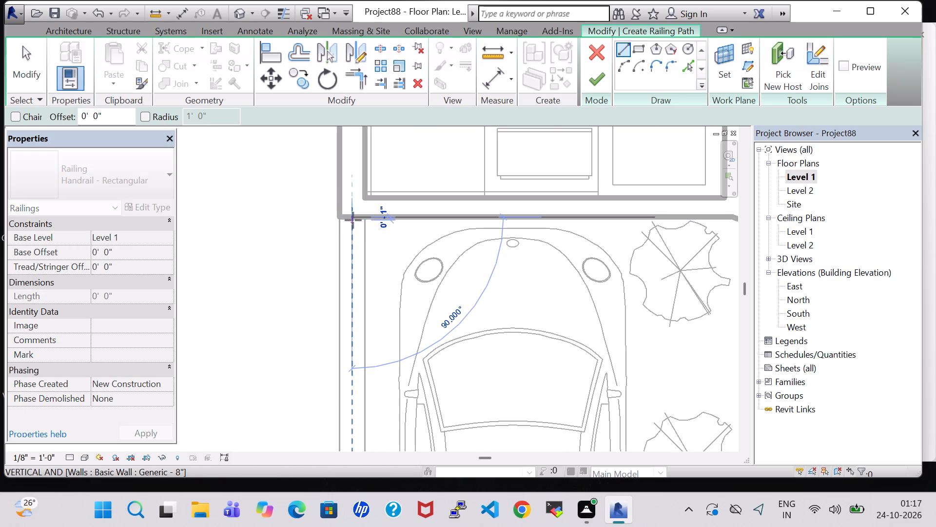
middle_drag(353, 384, 353, 315)
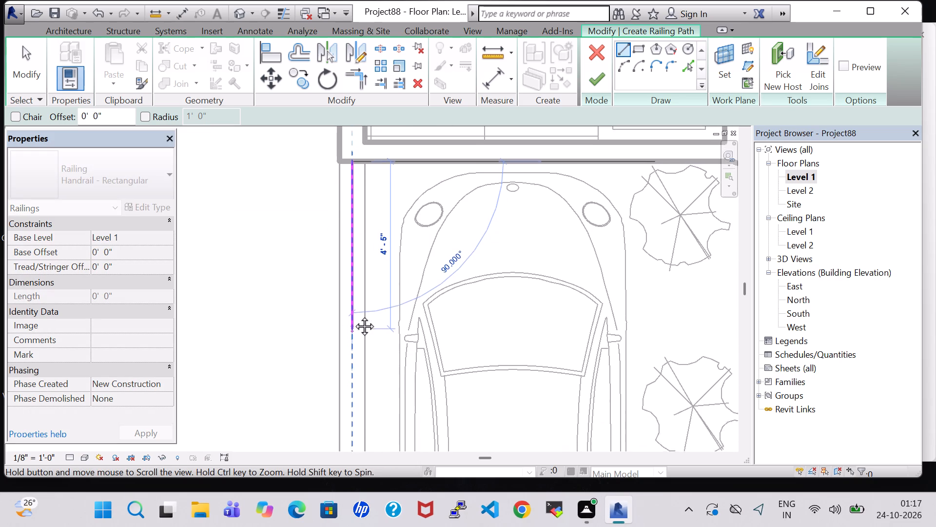
middle_drag(353, 315, 359, 230)
middle_drag(357, 361, 373, 296)
middle_drag(368, 390, 370, 319)
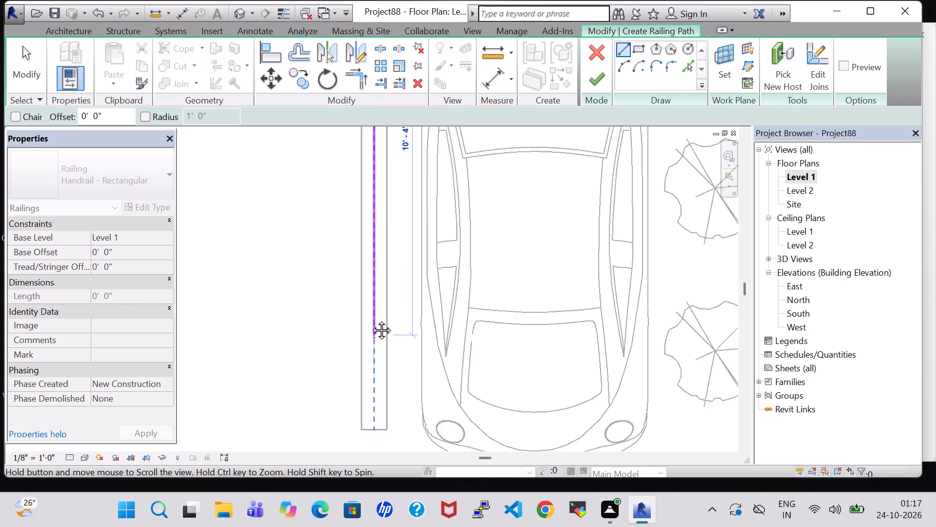
middle_drag(370, 319, 389, 278)
click(395, 373)
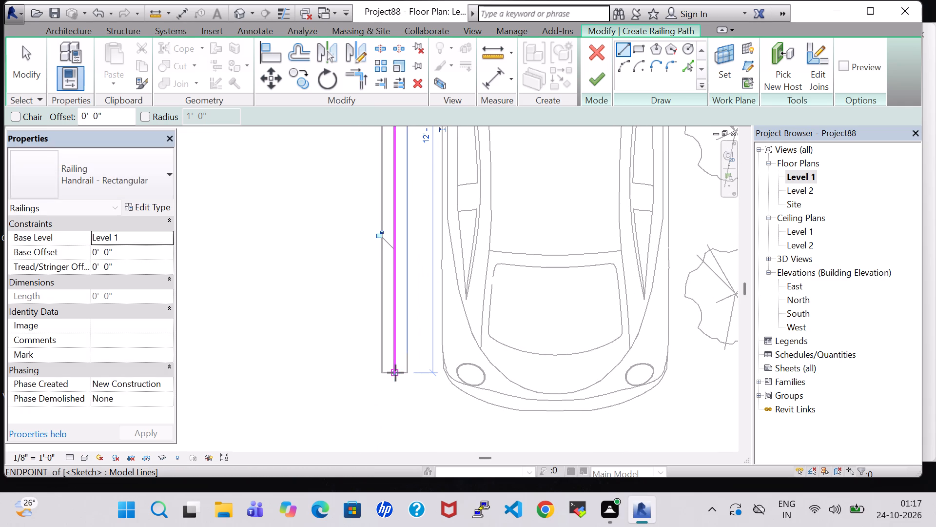
key(Escape)
key(Escape)
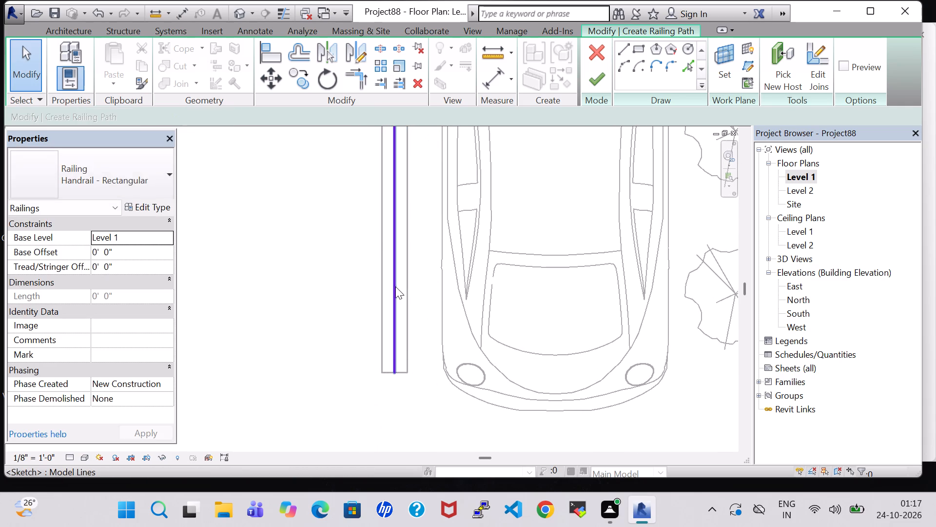
click(395, 286)
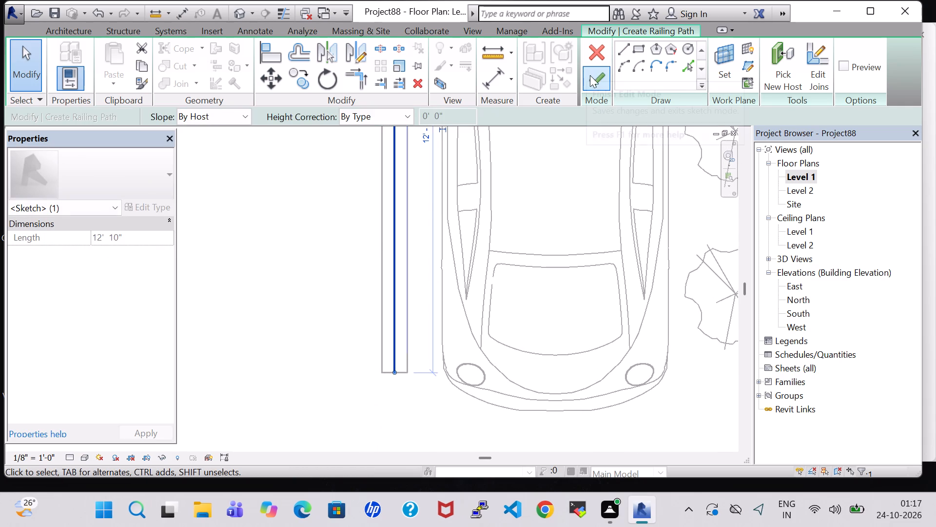
click(594, 81)
Change the new railing to the Glass Panel - Bottom Fill type and set its base offset to 2' 0".
click(146, 176)
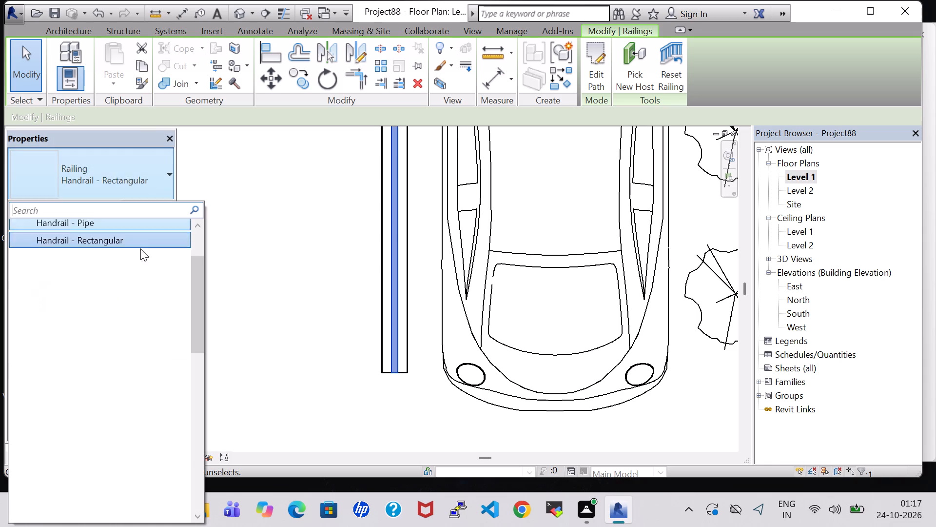
scroll(139, 258, up, 3)
click(139, 250)
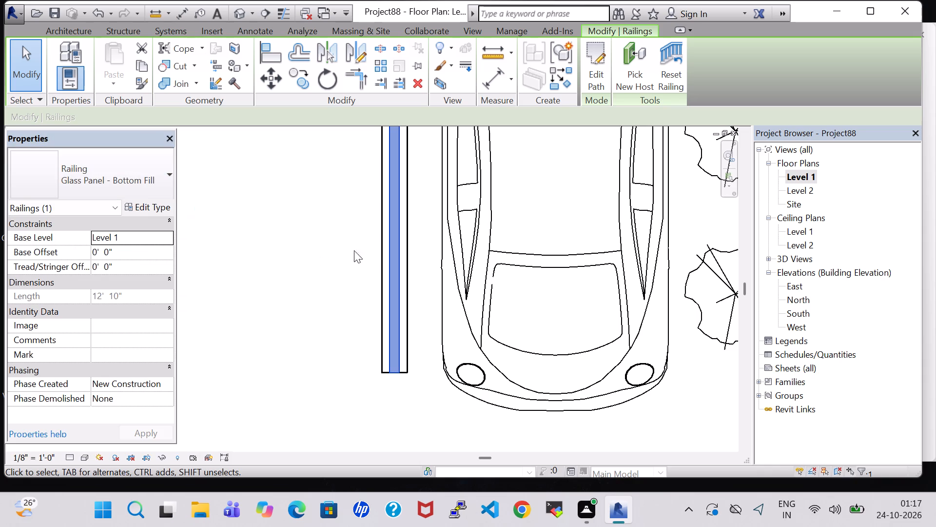
click(97, 254)
click(97, 254)
key(BackSpace)
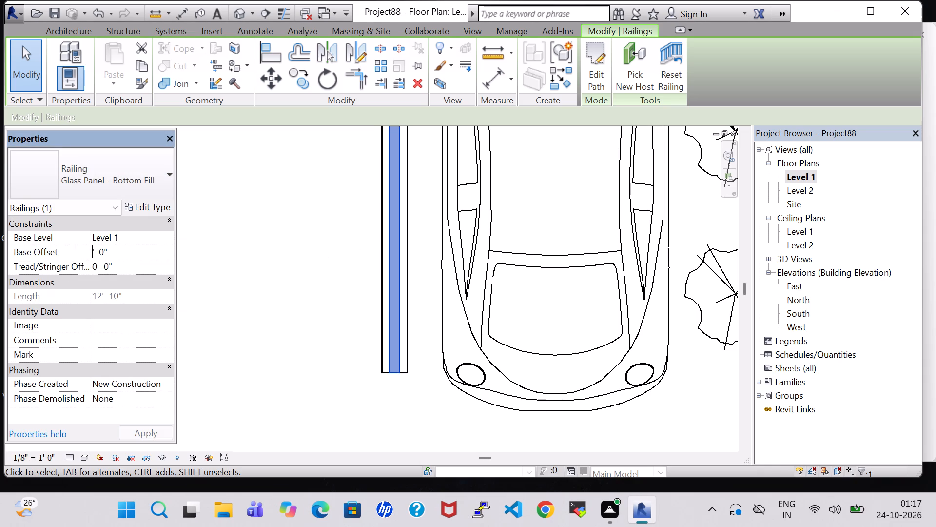
key(2)
click(160, 428)
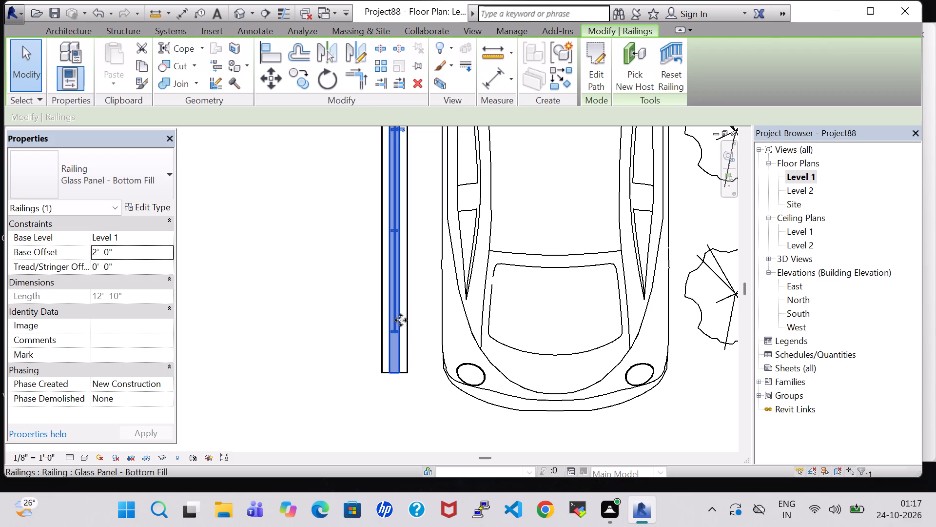
click(401, 320)
click(340, 308)
Examine the railing on the low car bay wall and the furnished rooms from several angles in 3D.
click(240, 11)
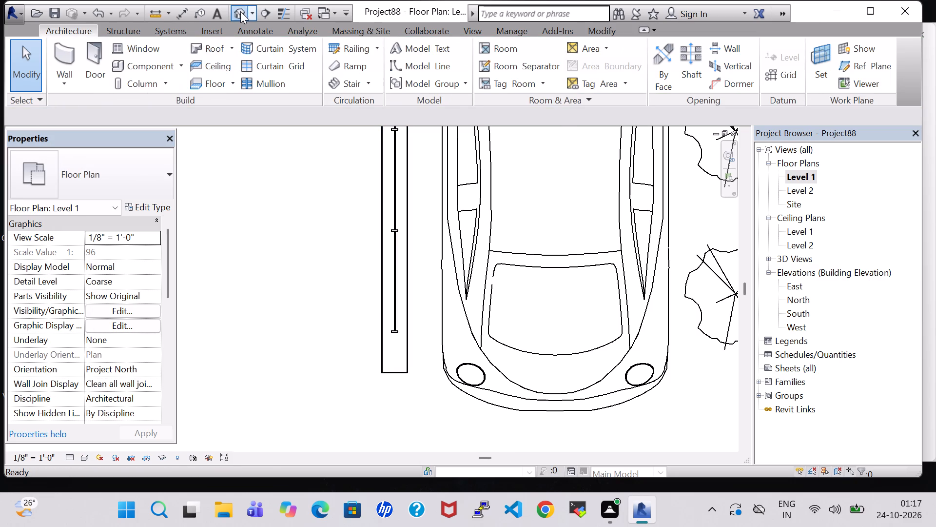
shift+middle_drag(330, 345, 327, 334)
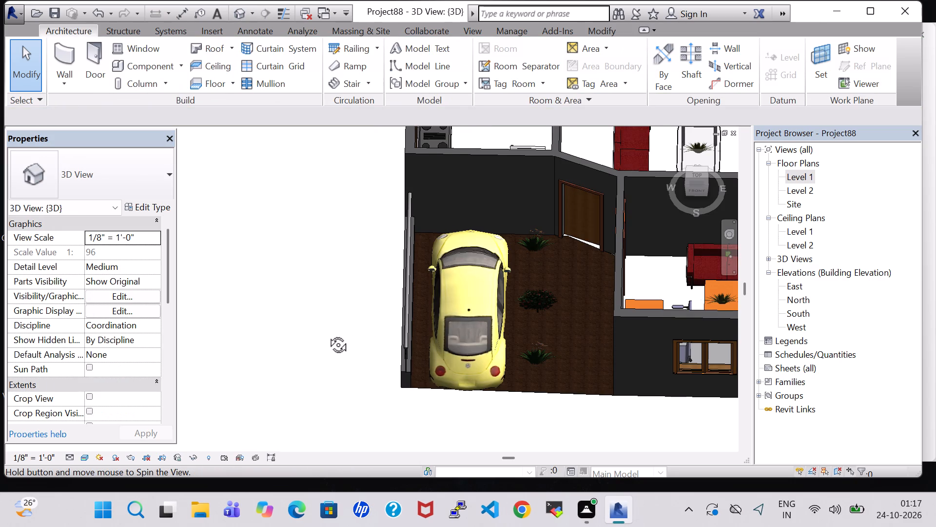
shift+middle_drag(327, 334, 418, 272)
shift+scroll(418, 272, up, 1)
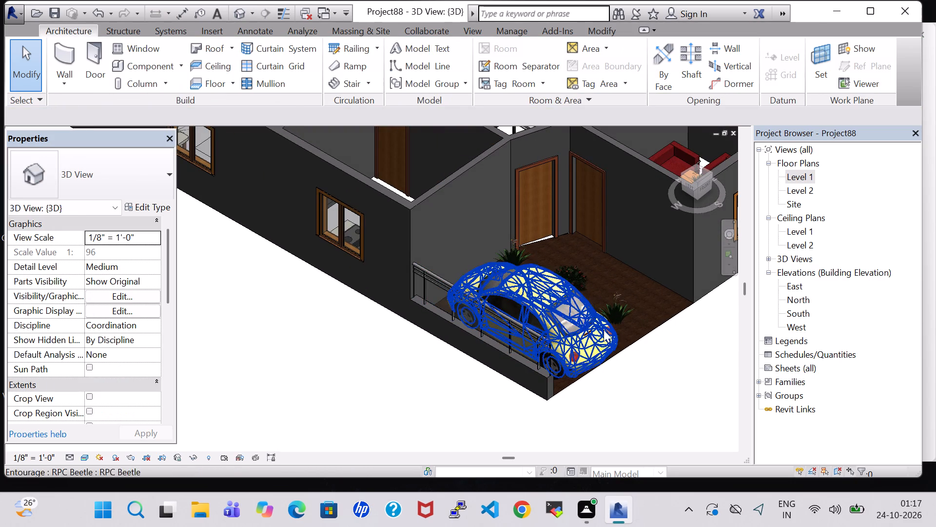
shift+middle_drag(677, 366, 585, 332)
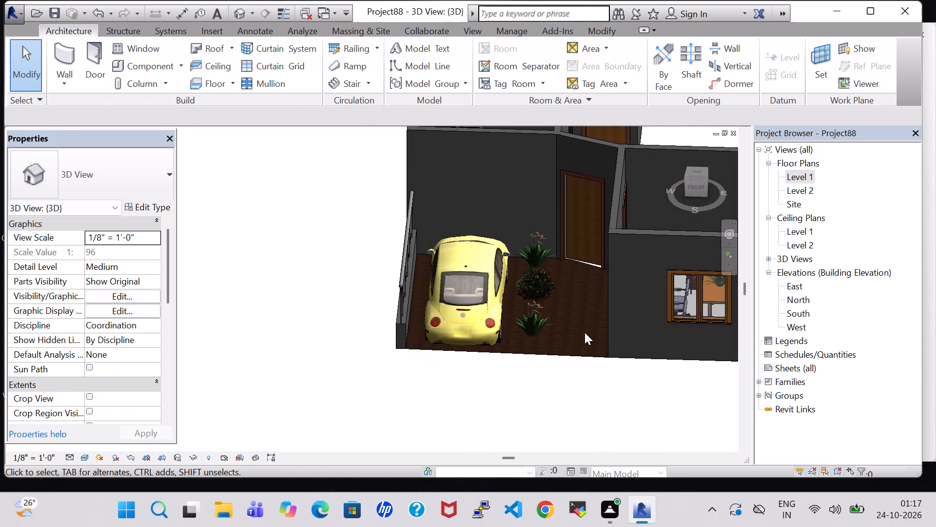
scroll(585, 332, down, 4)
shift+middle_drag(585, 332, 585, 375)
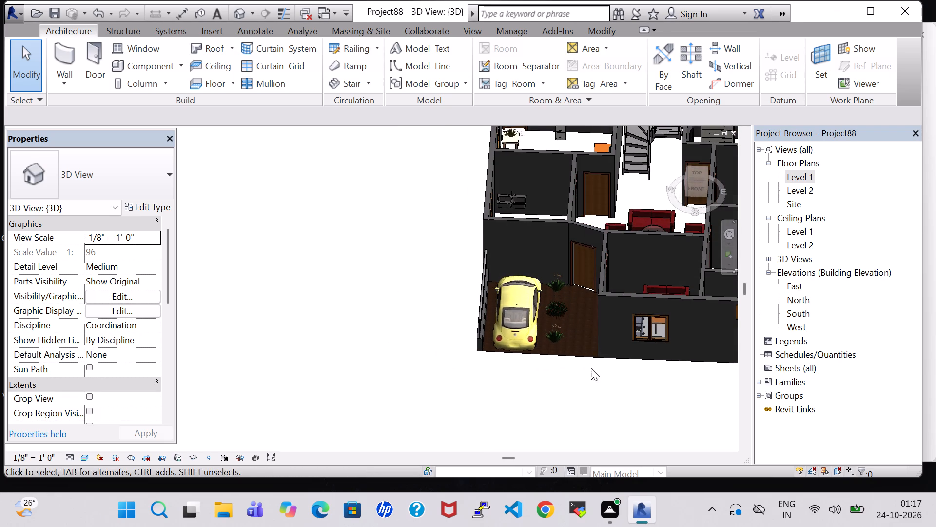
shift+middle_drag(660, 363, 654, 429)
middle_drag(646, 152, 618, 274)
shift+middle_drag(633, 294, 633, 326)
middle_drag(633, 287, 570, 361)
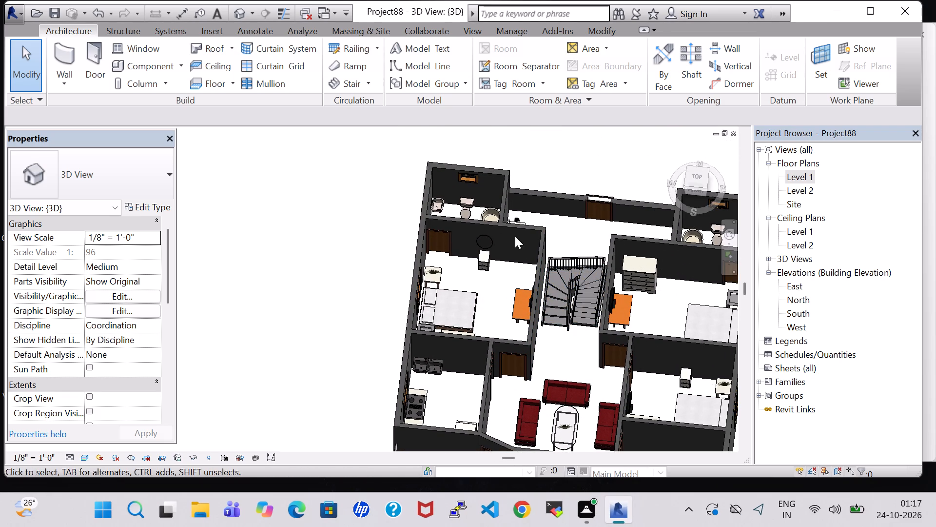
middle_drag(579, 377, 597, 240)
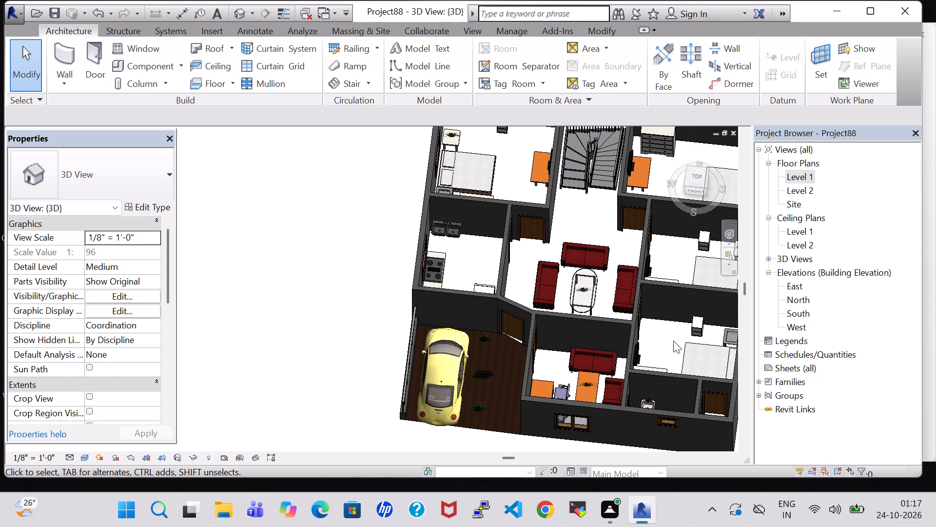
shift+middle_drag(673, 341, 668, 373)
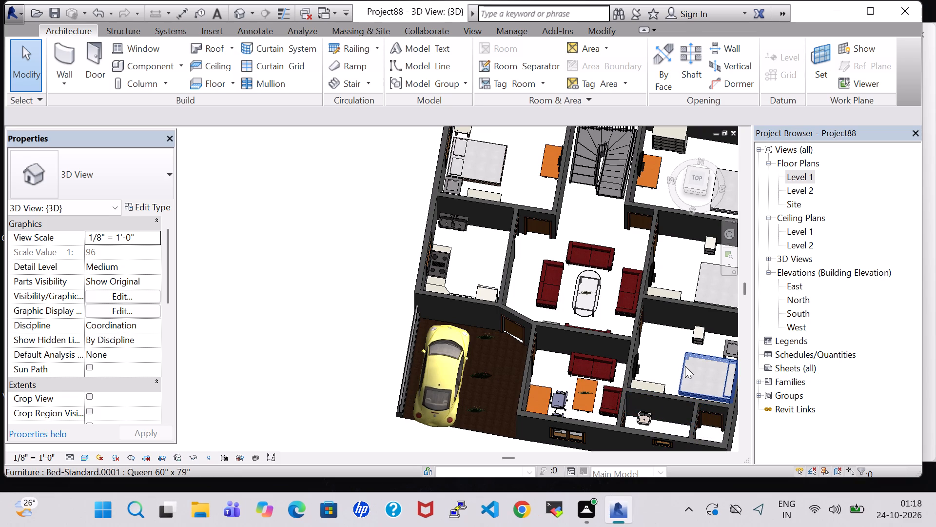
Review the room furnishings on the Level 1 floor plan, including the cabinet along the north wall of the lowest BEDROOM.
double_click(799, 176)
scroll(511, 263, down, 10)
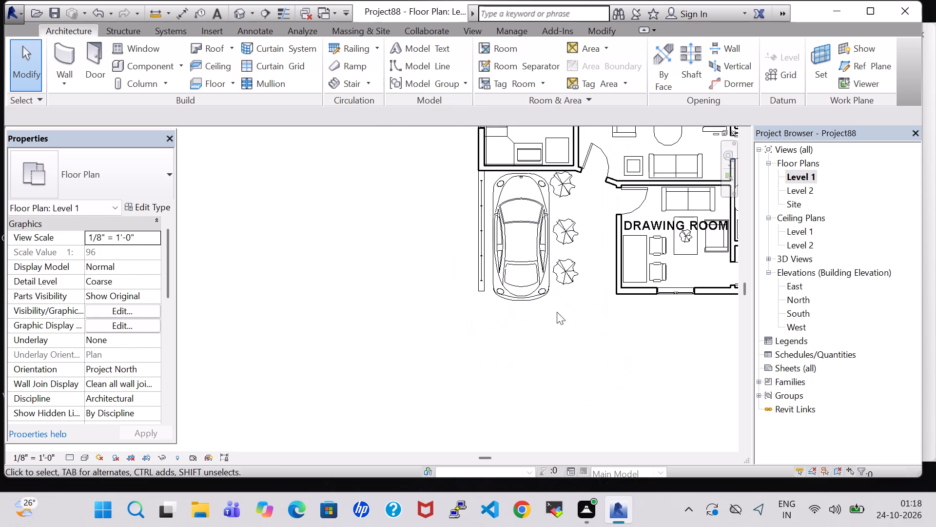
middle_drag(558, 315, 211, 350)
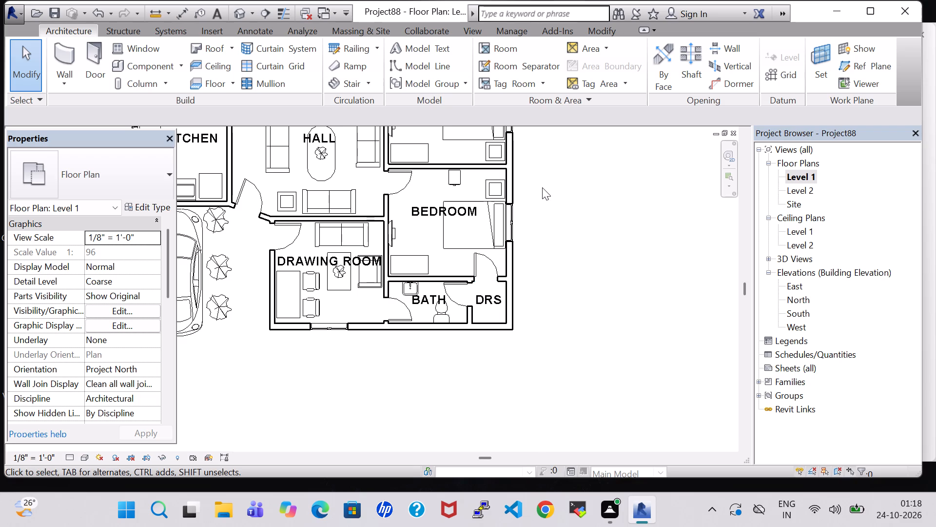
middle_drag(542, 187, 590, 352)
scroll(592, 361, up, 1)
middle_drag(584, 322, 646, 378)
scroll(641, 348, down, 2)
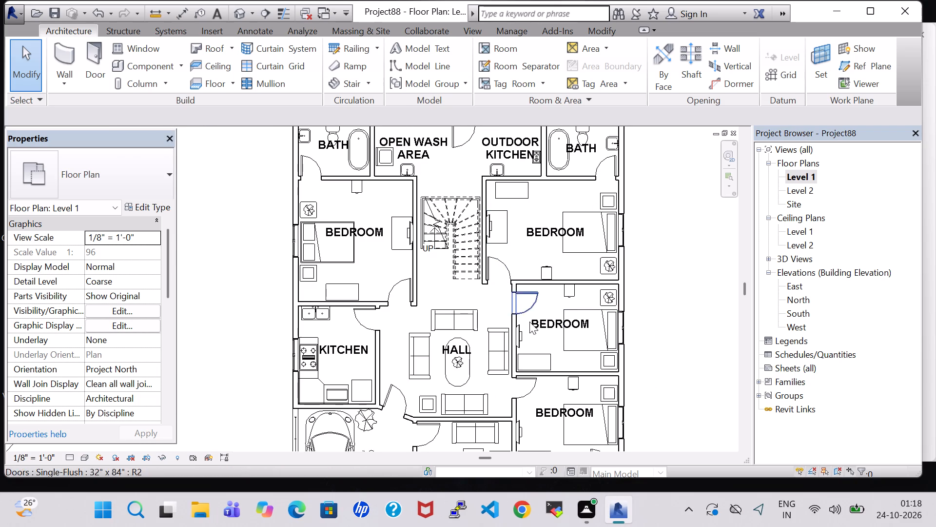
click(569, 384)
click(216, 203)
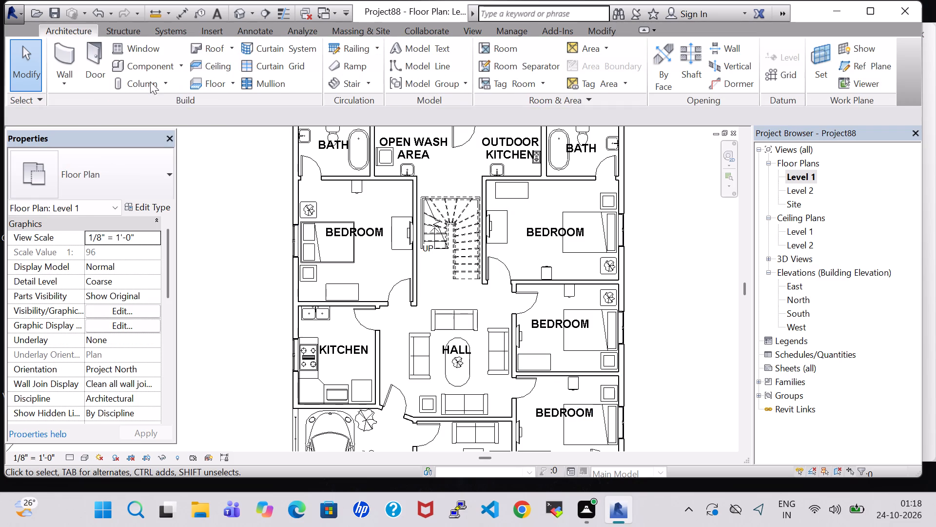
Load the Cabinet-File 3 Drawer family from the Storage folder of the Furniture library for placing as a component.
click(138, 61)
click(586, 67)
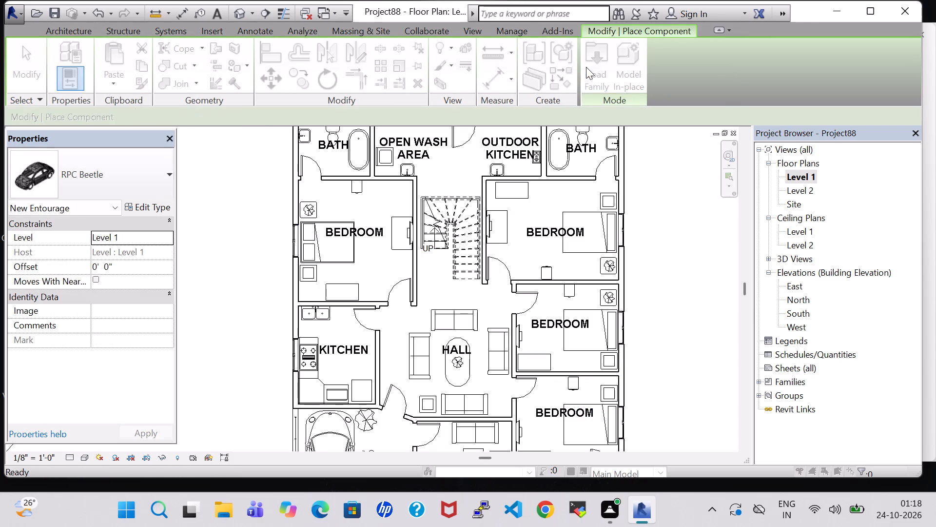
double_click(558, 334)
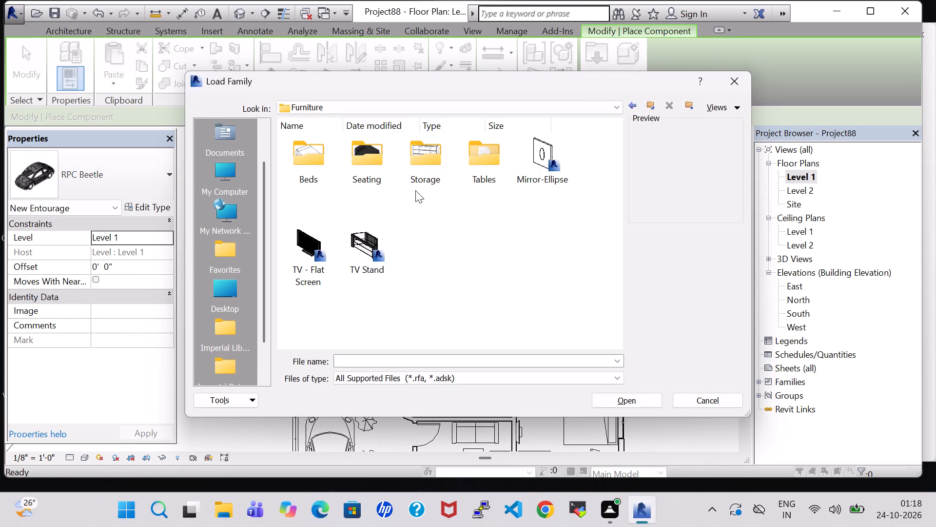
double_click(427, 173)
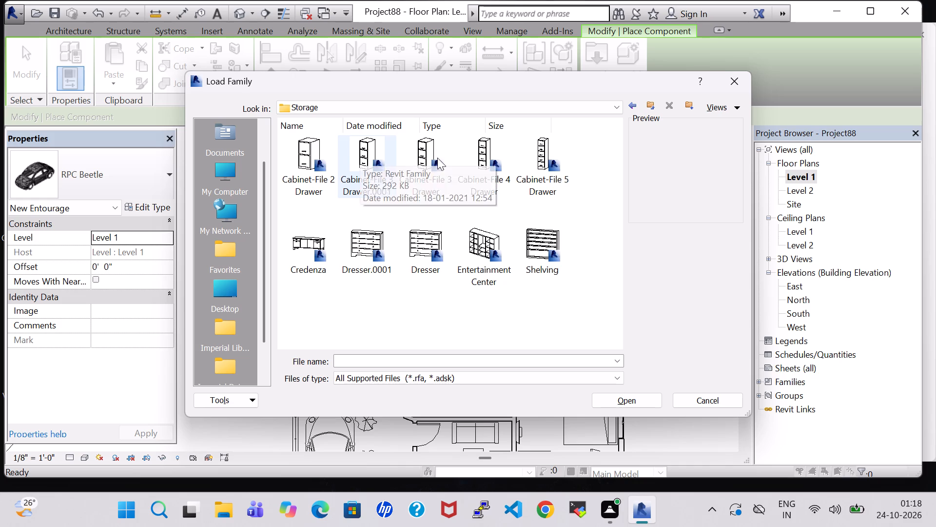
click(432, 153)
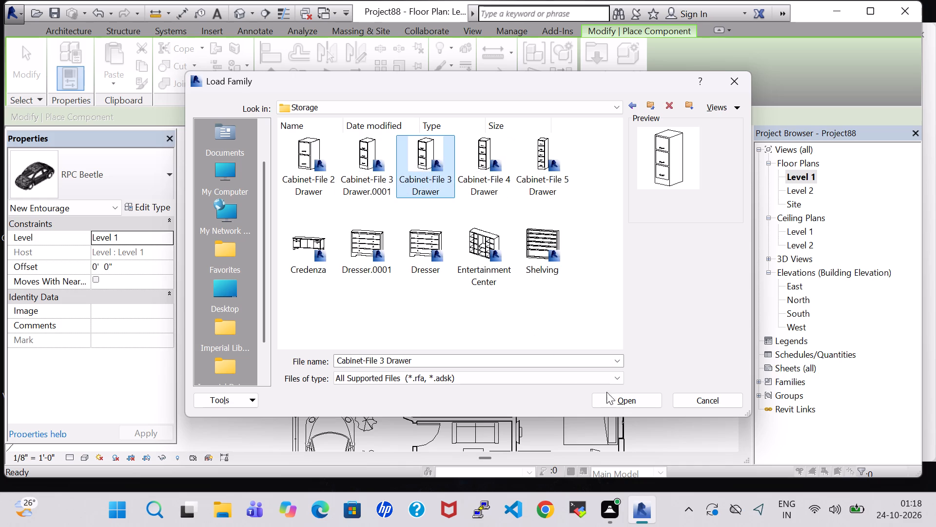
click(612, 394)
Place one 15" x 18" Cabinet-File 3 Drawer in the DRS room with its back against the south wall.
middle_drag(667, 410, 663, 339)
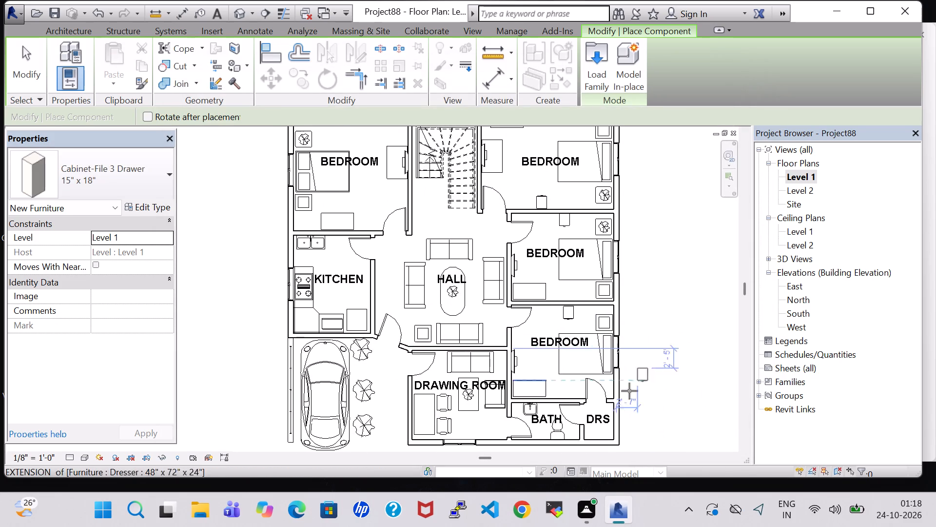
scroll(610, 404, up, 4)
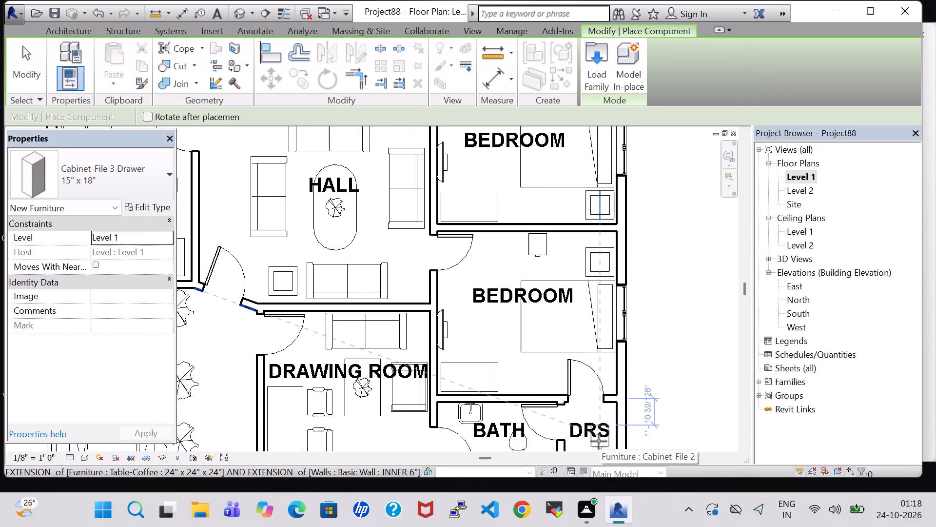
key(space)
key(space)
key(space)
key(space)
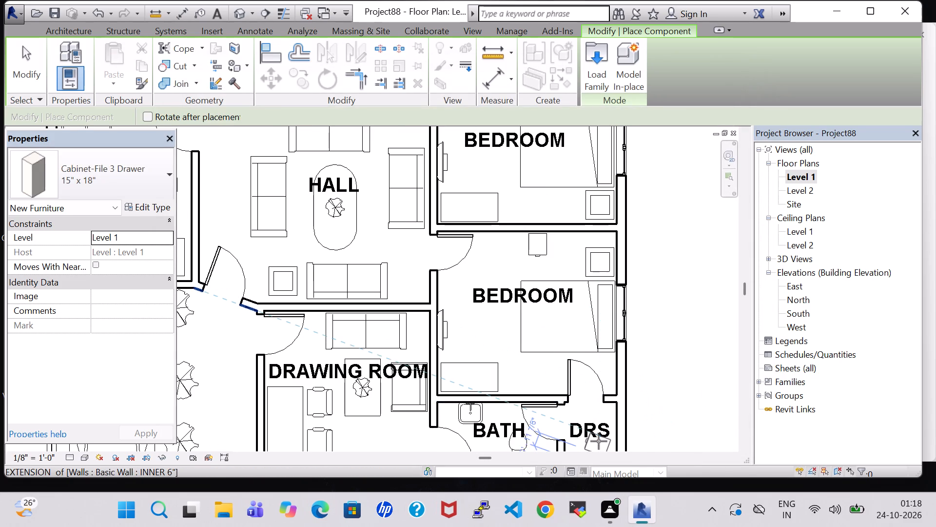
middle_drag(599, 441, 594, 366)
key(space)
key(space)
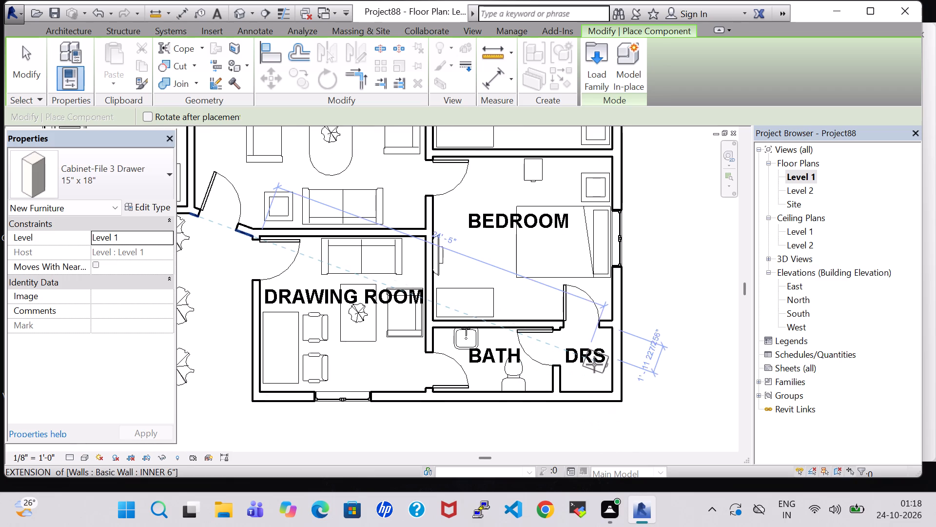
key(space)
key(space)
key(space)
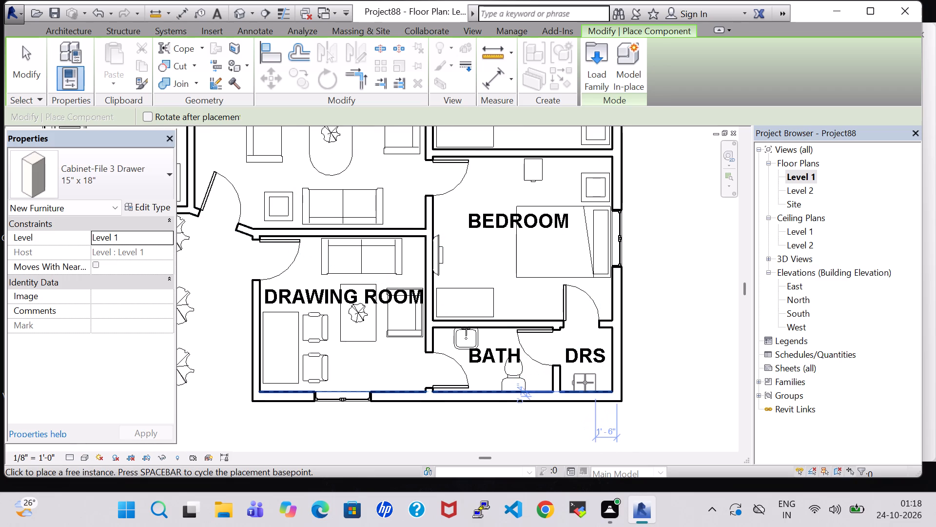
key(space)
key(space)
key(space)
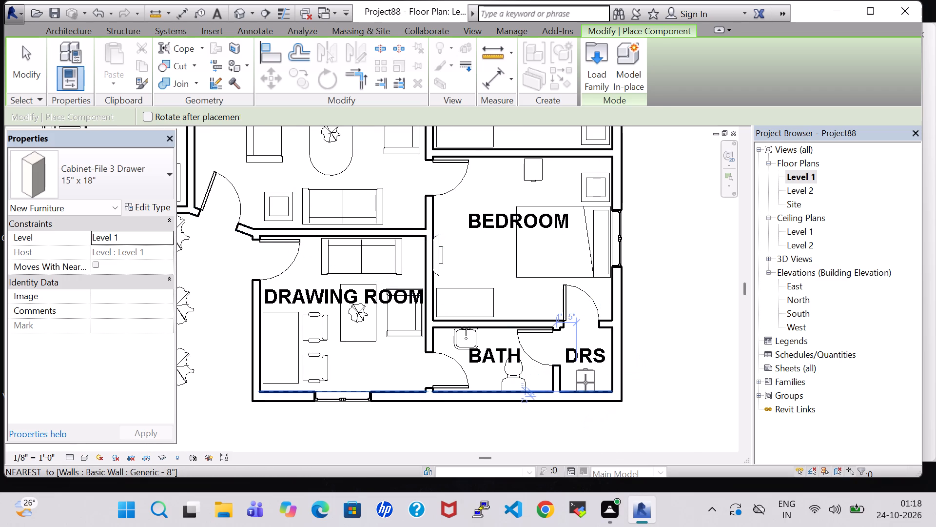
click(589, 383)
key(Escape)
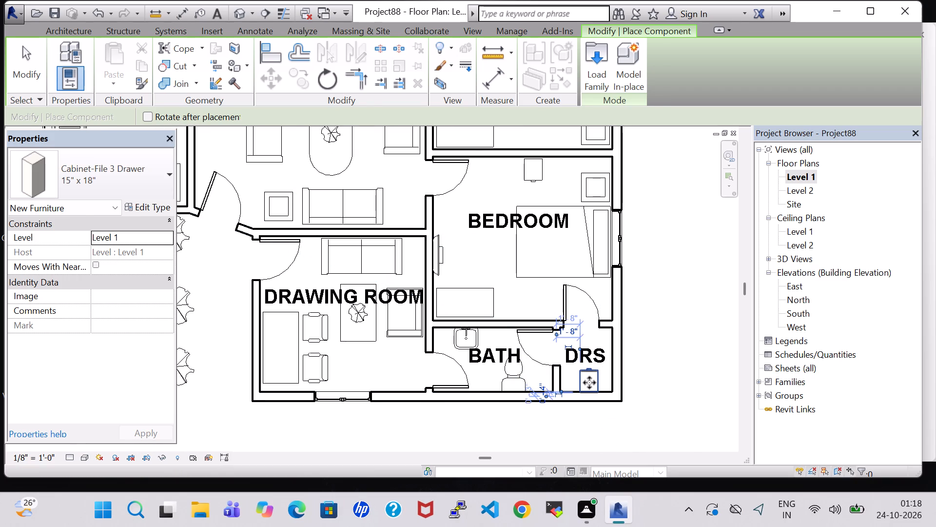
key(Escape)
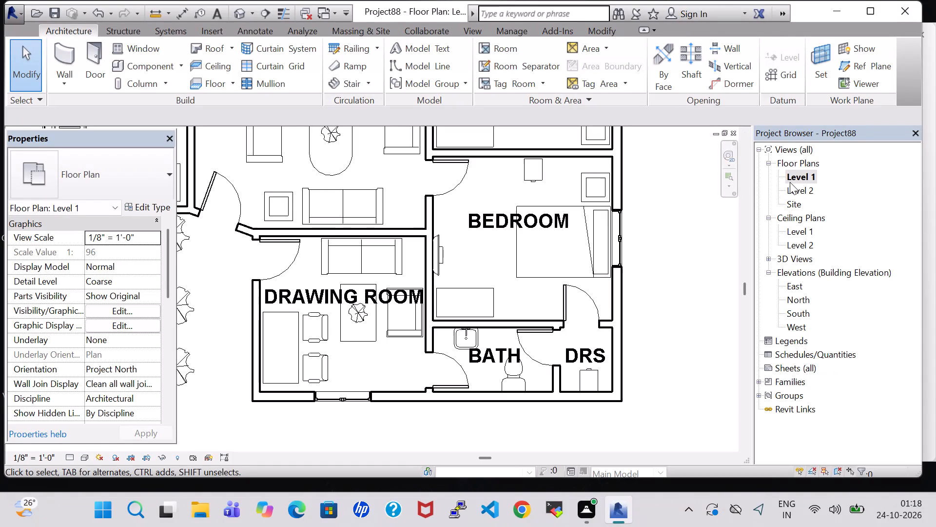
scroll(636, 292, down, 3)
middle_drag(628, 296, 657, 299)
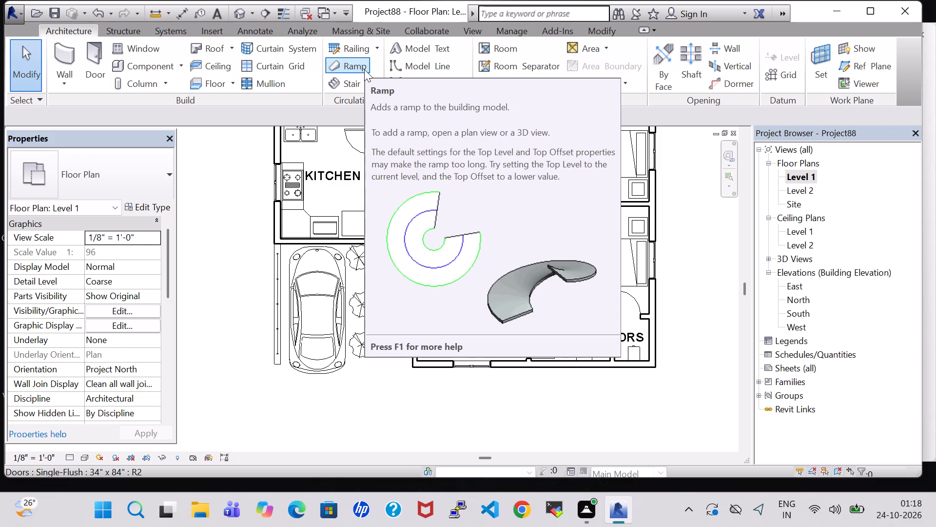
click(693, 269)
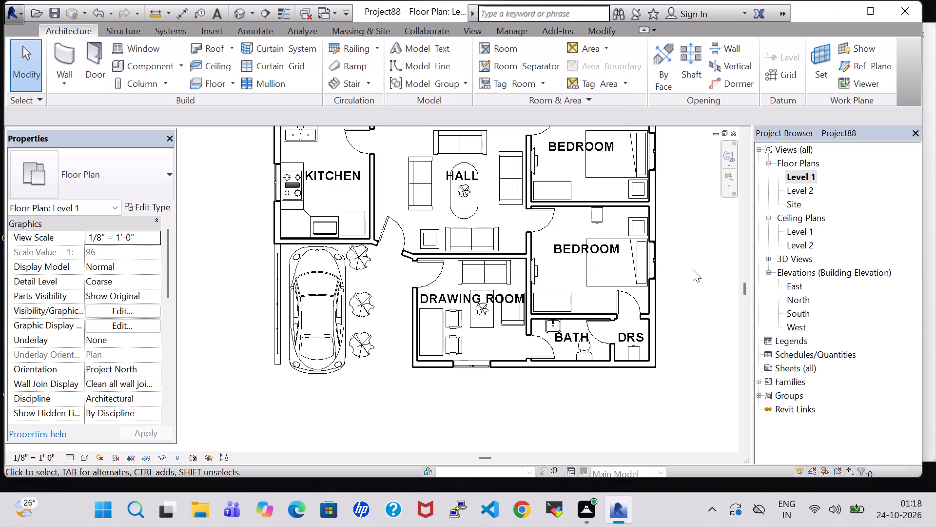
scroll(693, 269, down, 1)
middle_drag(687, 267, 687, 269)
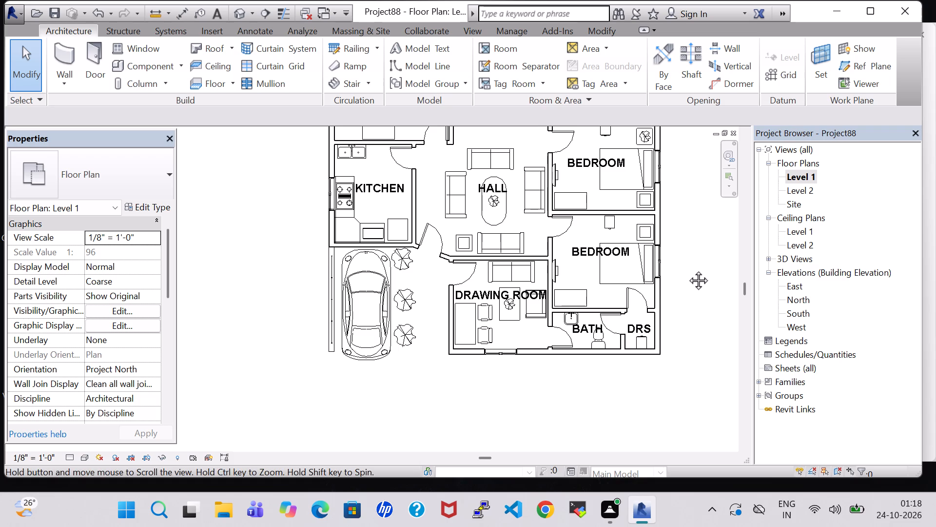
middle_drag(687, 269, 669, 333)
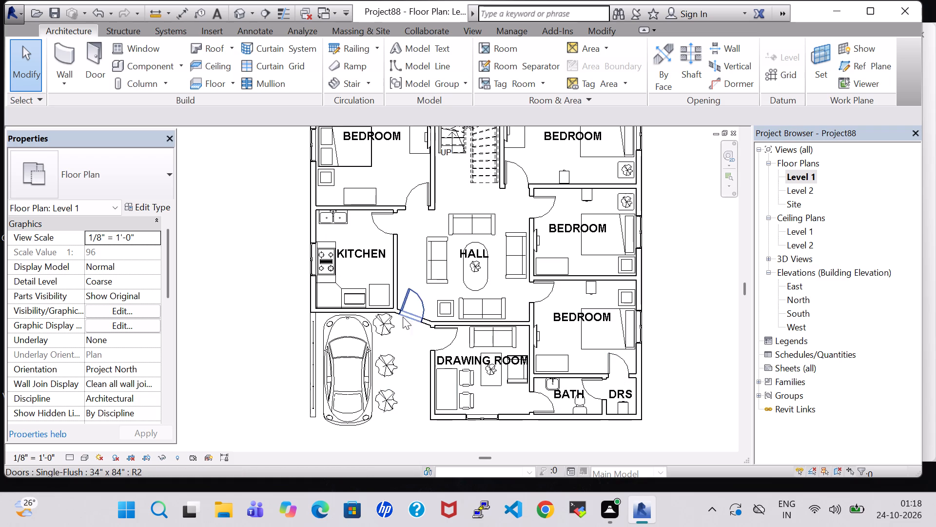
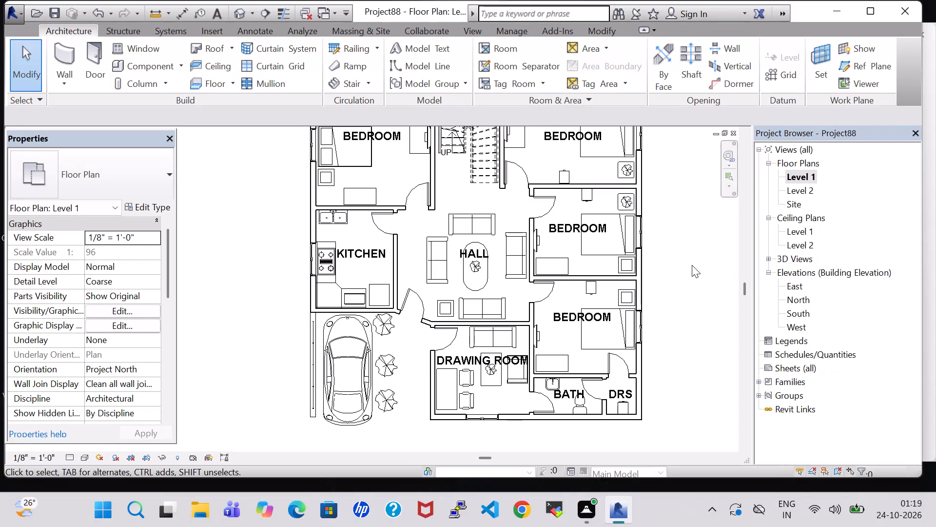
Browse the Accessories, Logistics, Parking and Utilities folders of the Site family library for a component to load.
middle_drag(685, 264, 687, 311)
scroll(687, 311, down, 3)
middle_drag(687, 311, 674, 300)
scroll(674, 300, up, 2)
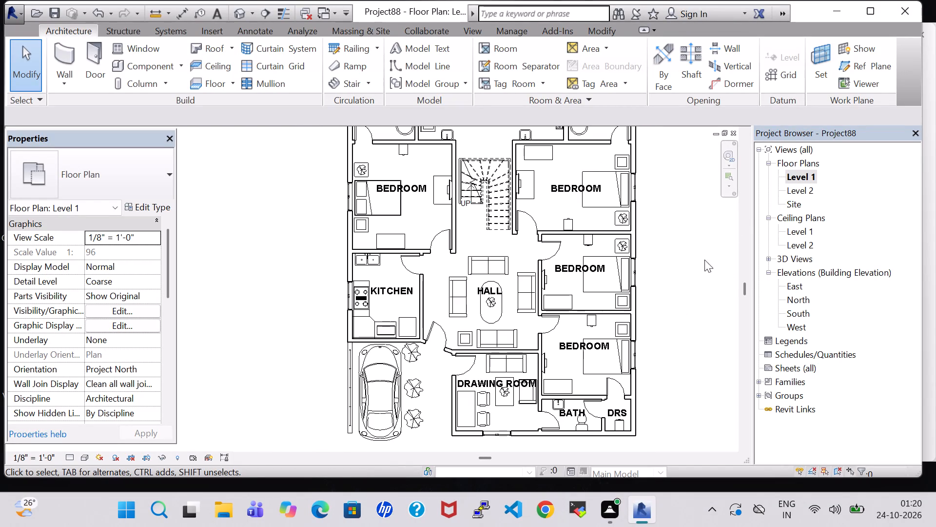
click(236, 14)
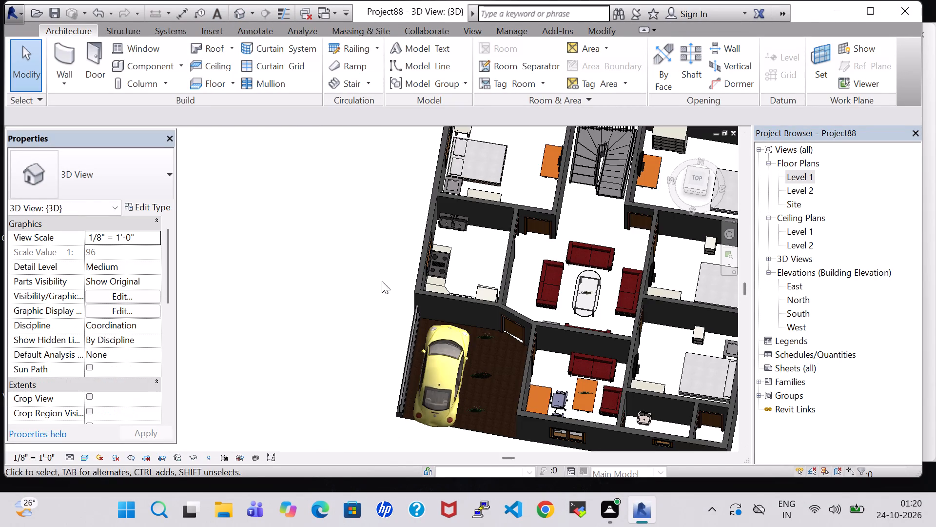
scroll(516, 270, up, 1)
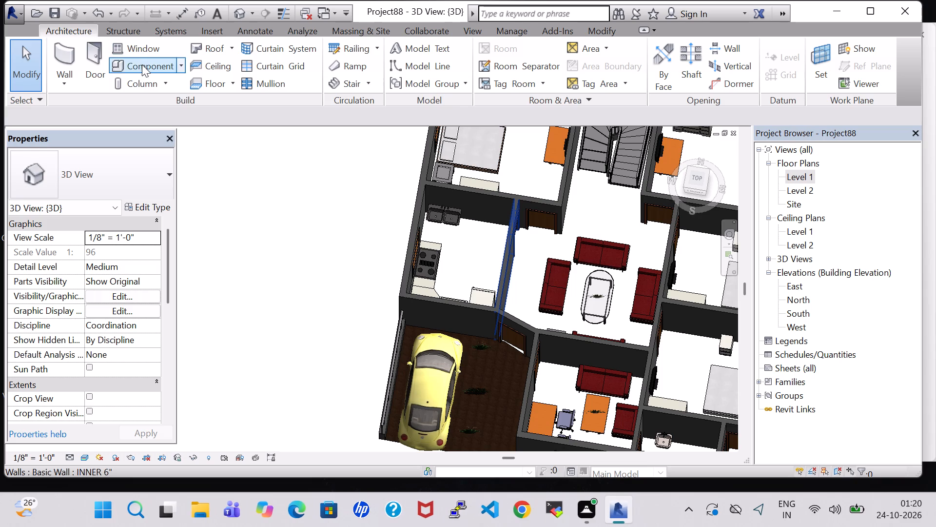
click(142, 64)
click(589, 59)
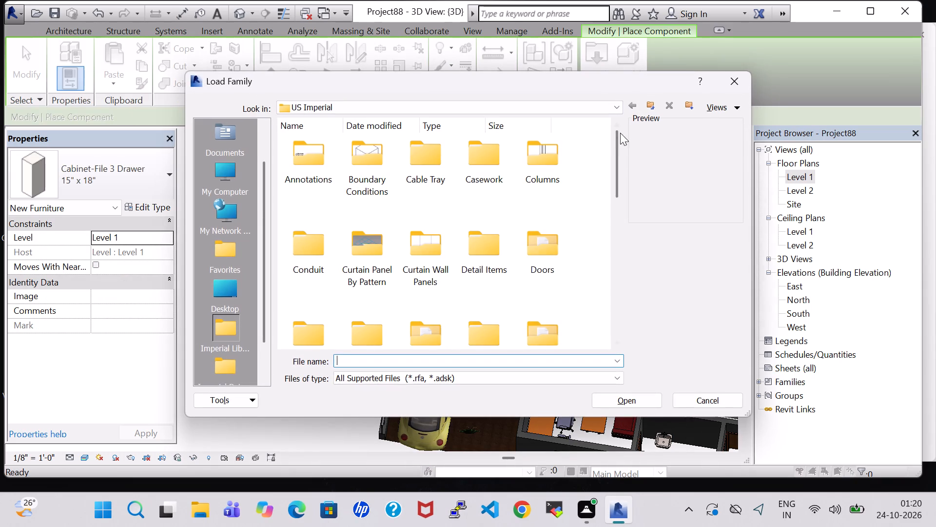
click(433, 332)
key(s)
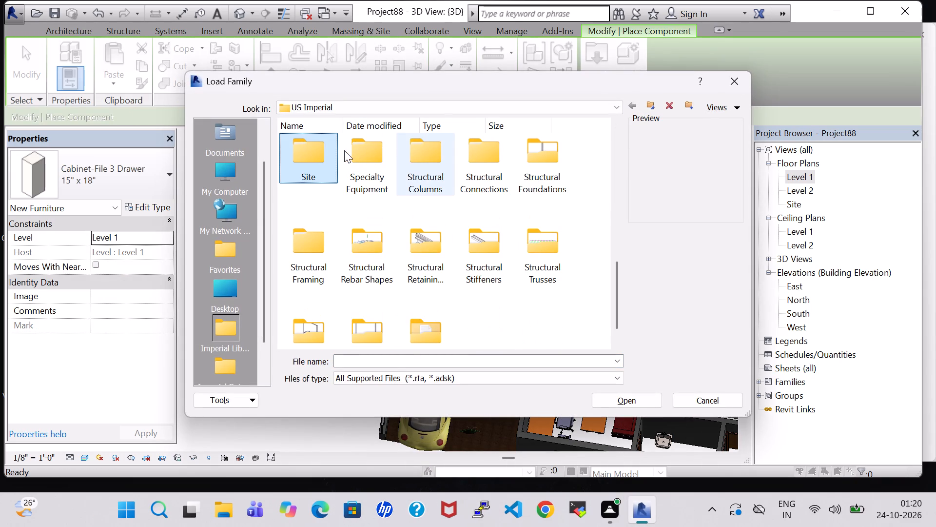
double_click(309, 159)
double_click(313, 159)
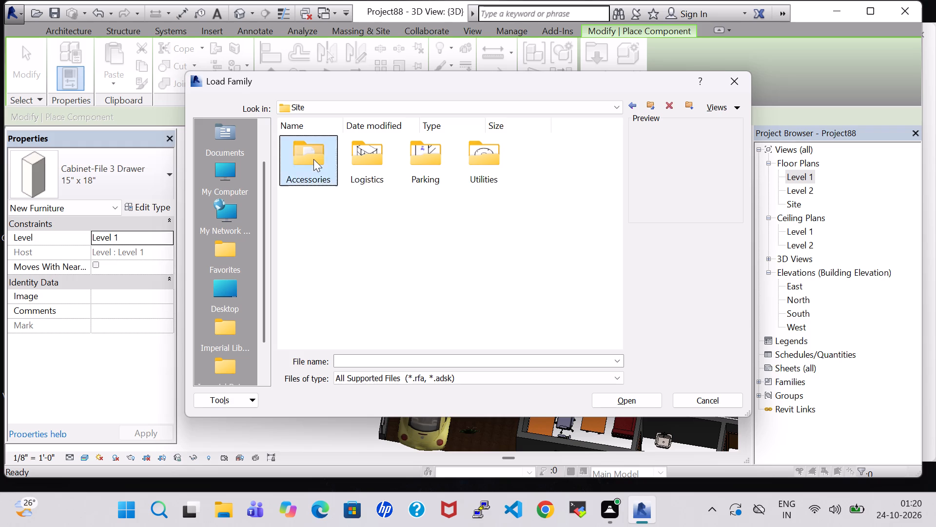
click(635, 106)
double_click(376, 179)
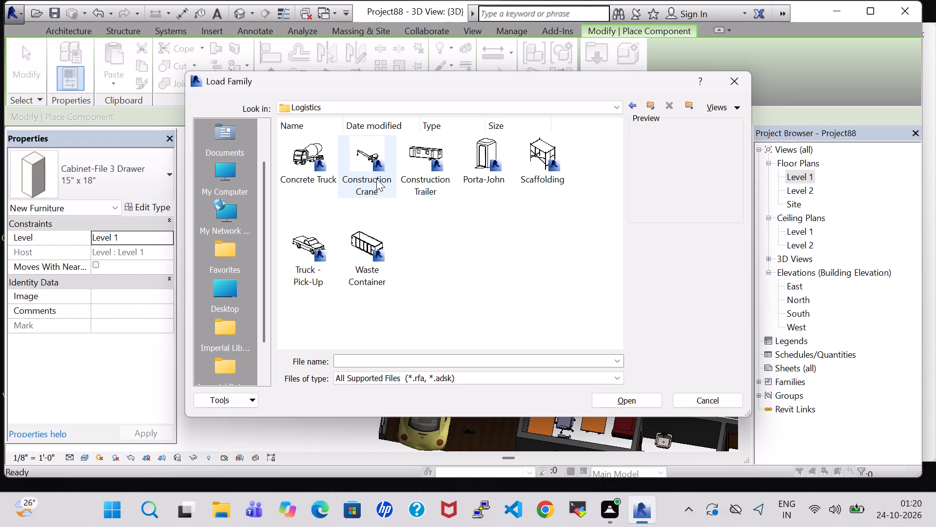
click(631, 106)
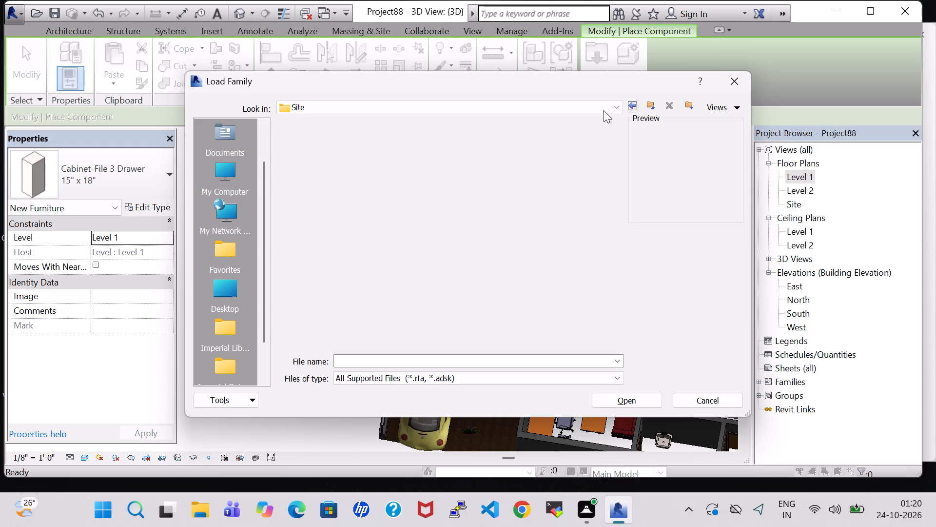
double_click(433, 167)
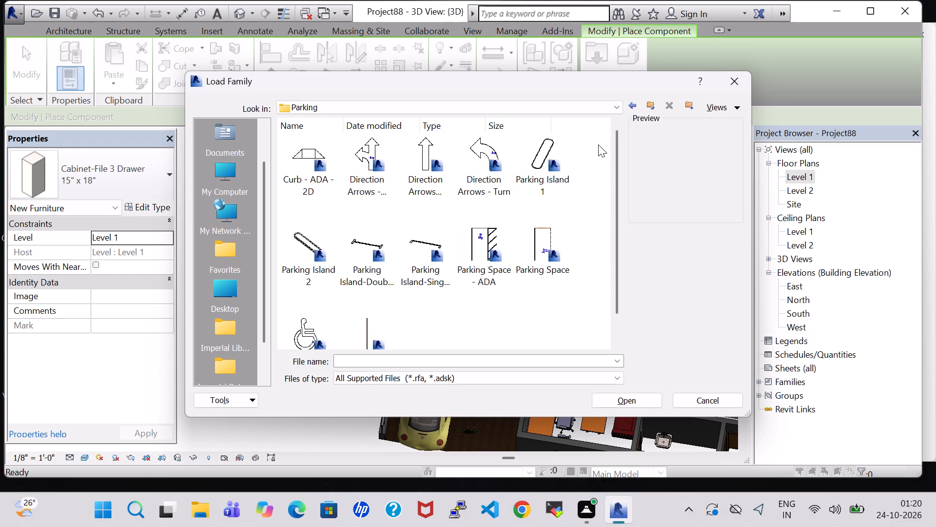
click(628, 107)
double_click(485, 184)
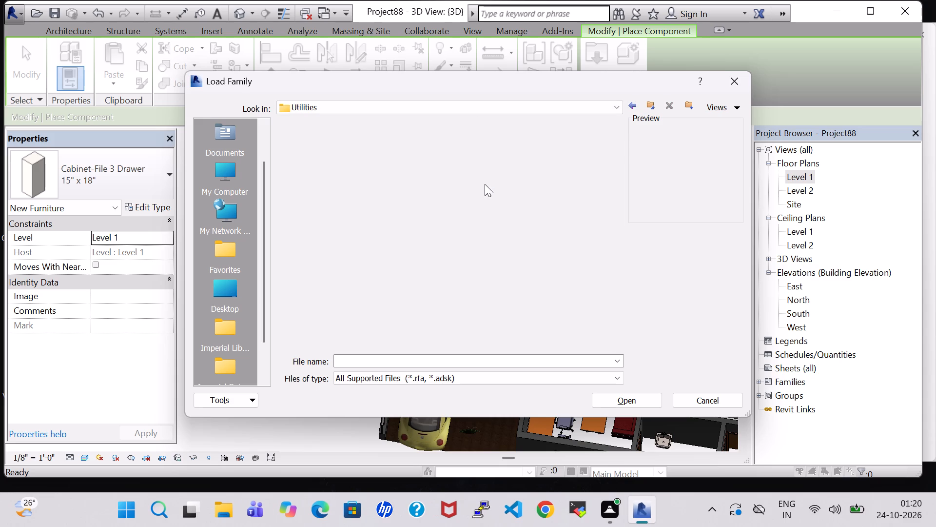
click(633, 103)
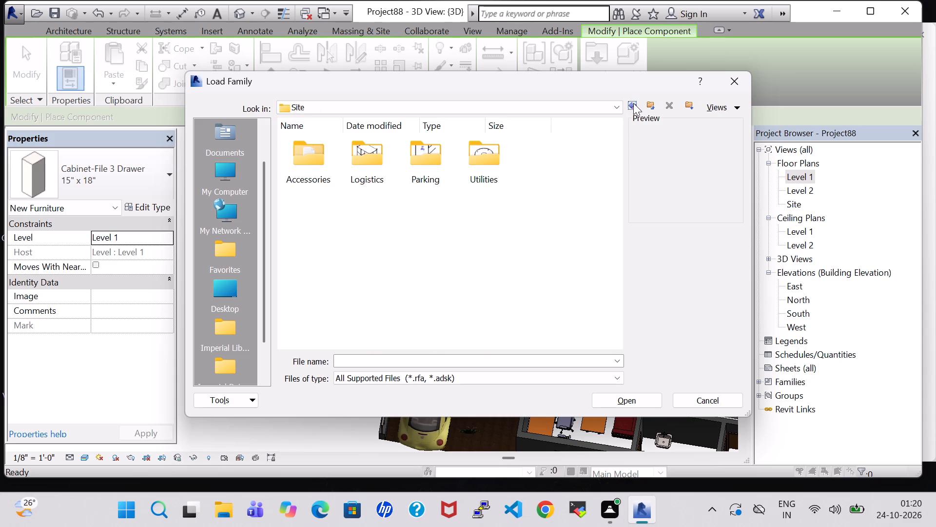
click(633, 103)
Load the RPC Female family from the Entourage folder of the US Imperial library for placing as a component.
scroll(499, 213, up, 3)
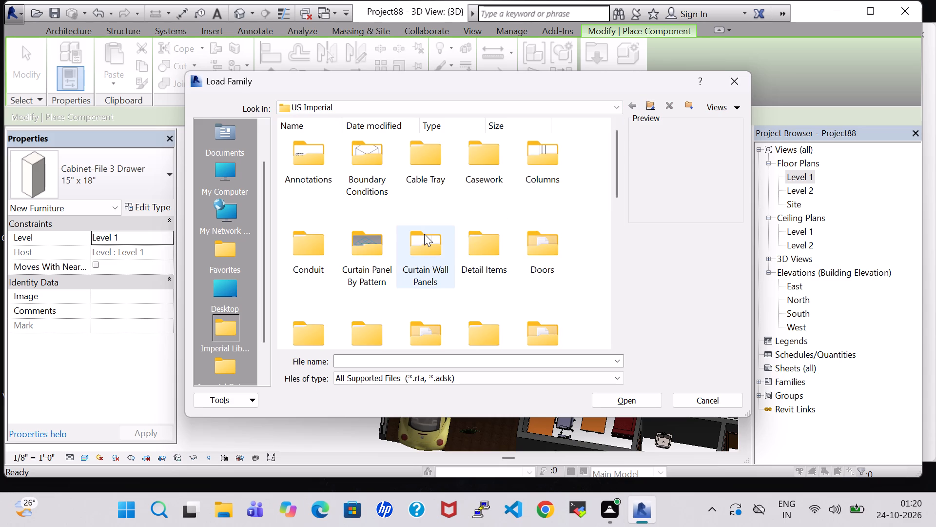
scroll(424, 234, up, 3)
scroll(424, 234, down, 1)
double_click(431, 214)
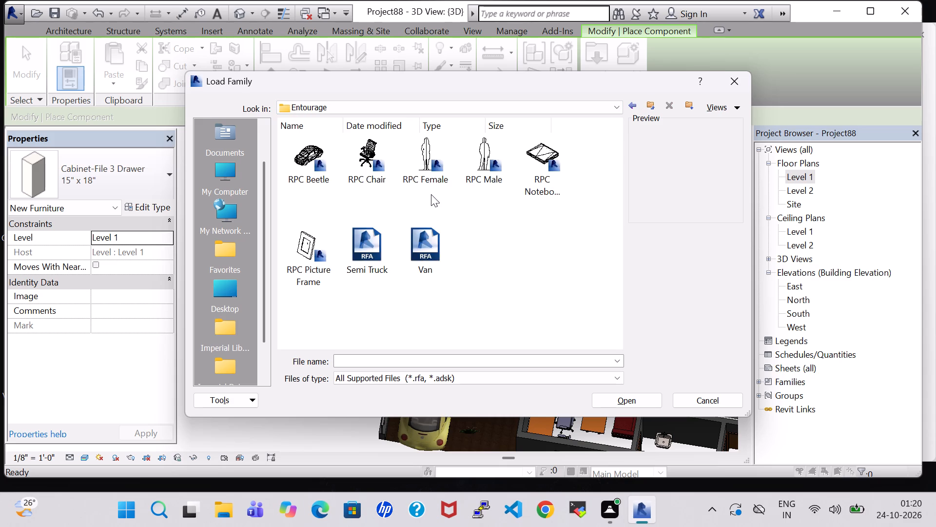
click(421, 160)
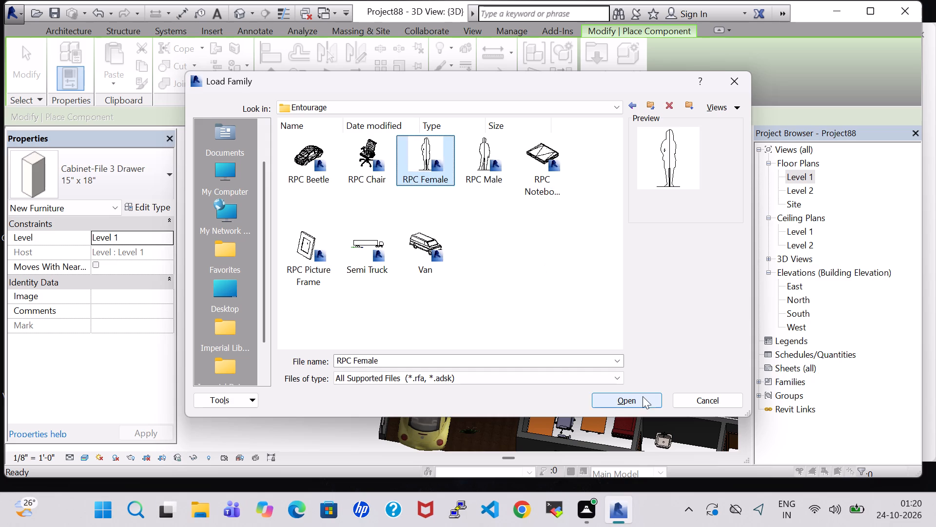
click(643, 398)
Place three RPC Female Cynthia figures on Level 1, one at the front edge of each of the HALL's west, north and east sofas.
scroll(569, 291, up, 1)
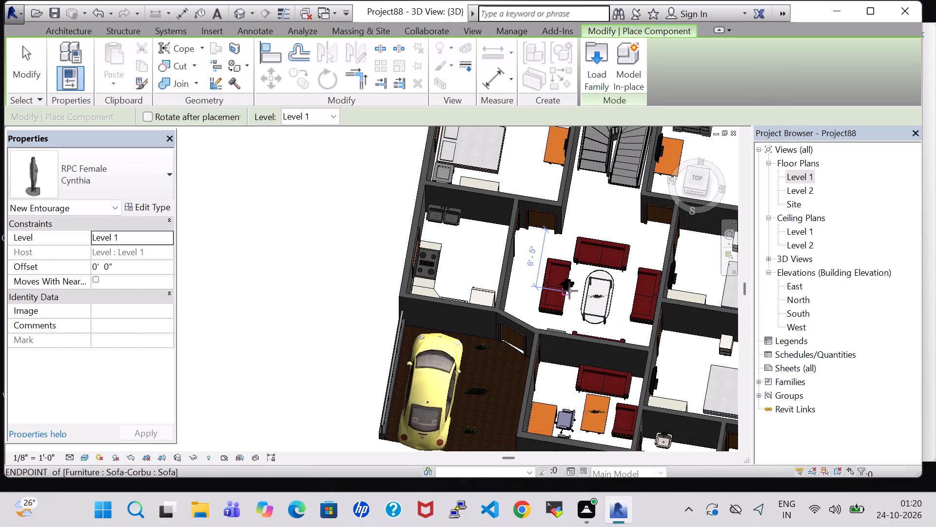
scroll(569, 291, up, 4)
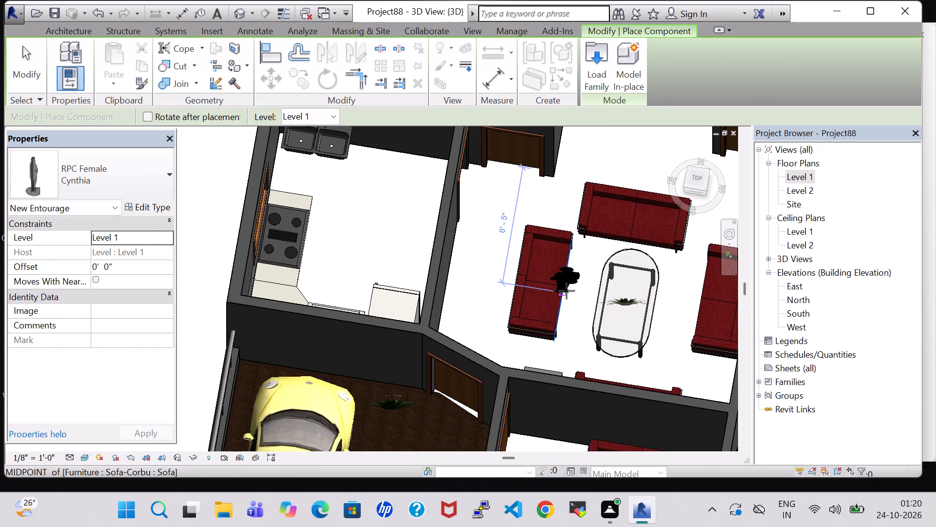
click(564, 291)
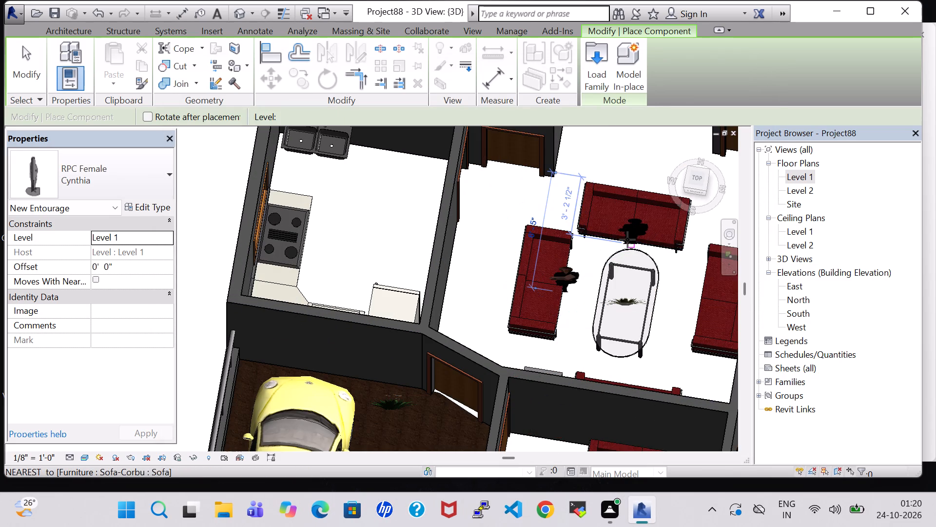
click(627, 240)
click(697, 301)
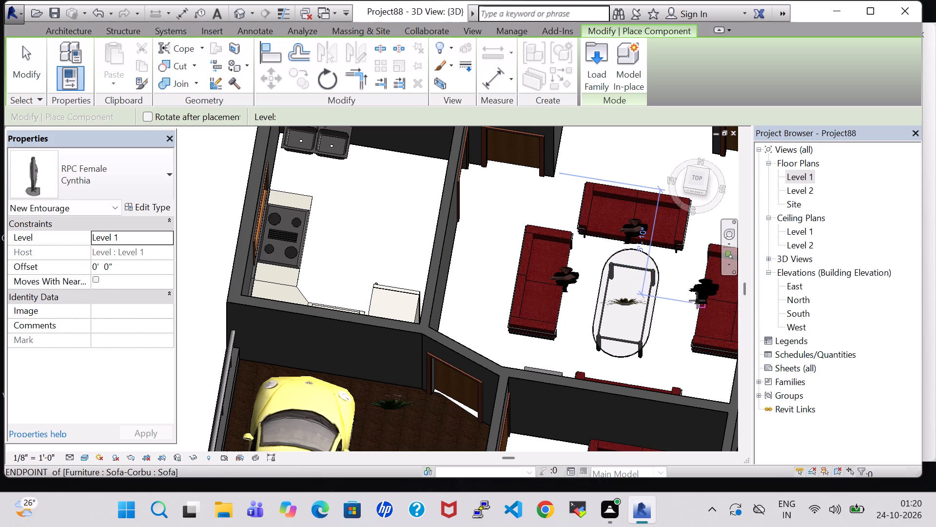
key(Escape)
key(Escape)
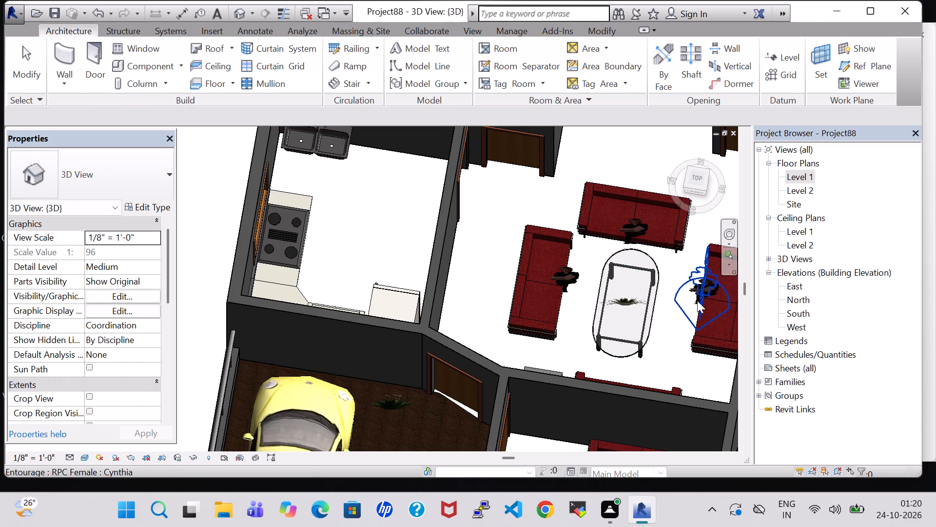
On the Level 1 floor plan, rotate the figure on the HALL's west sofa to face east towards the oval table.
double_click(792, 179)
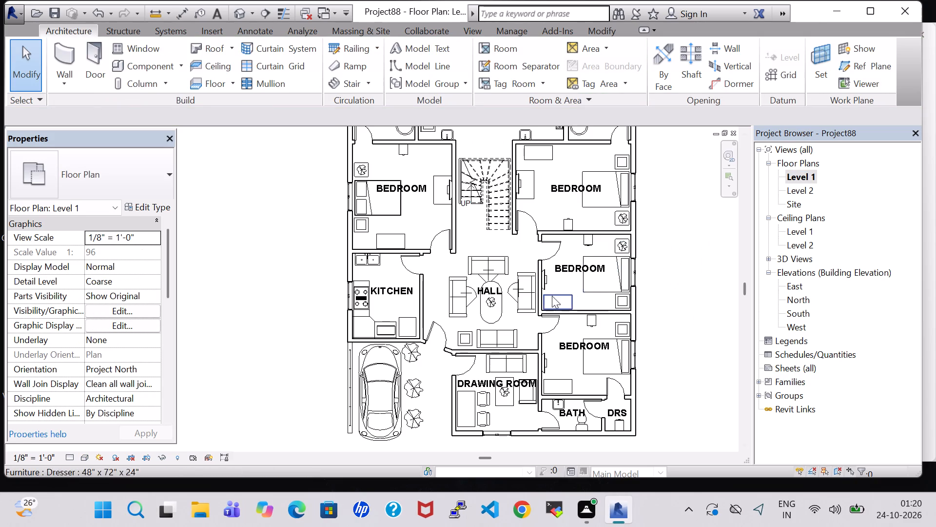
scroll(471, 297, up, 6)
click(471, 297)
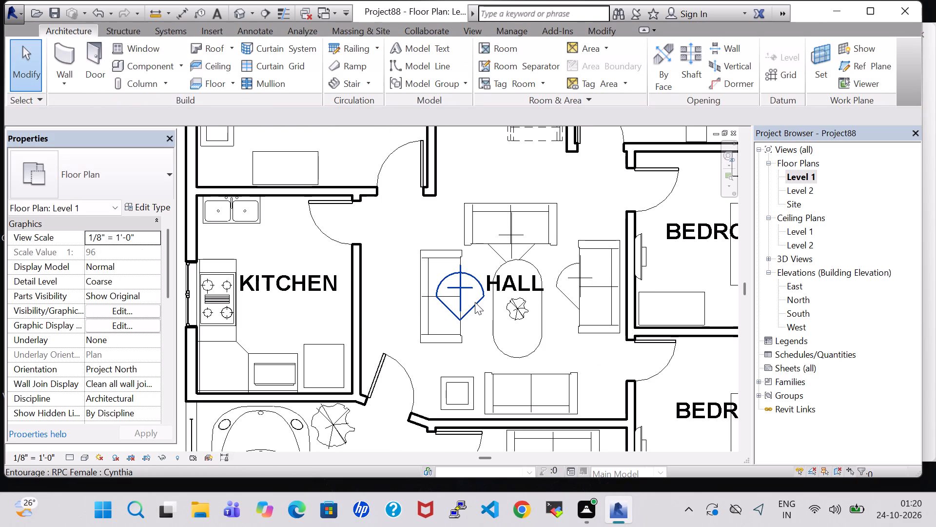
click(475, 302)
key(space)
click(468, 333)
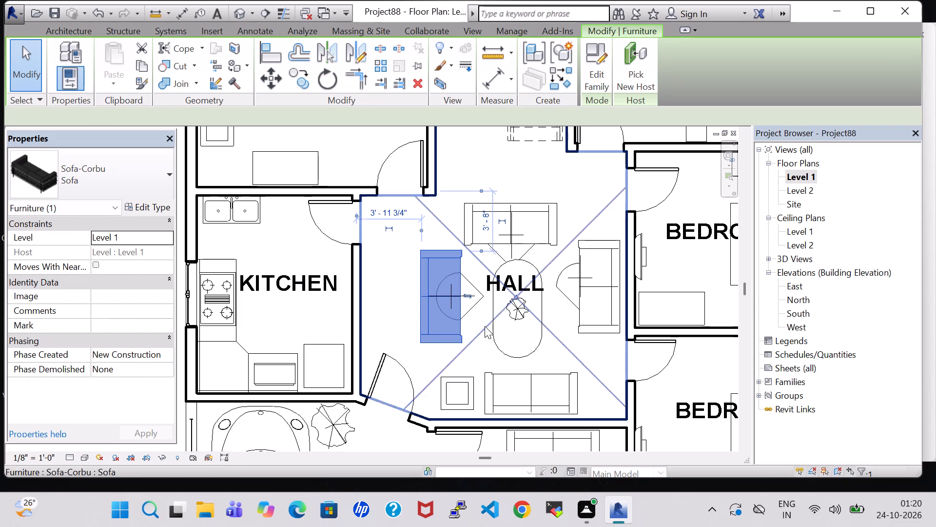
Rotate the figure on the HALL's east sofa to face west towards the oval table.
click(573, 292)
click(568, 305)
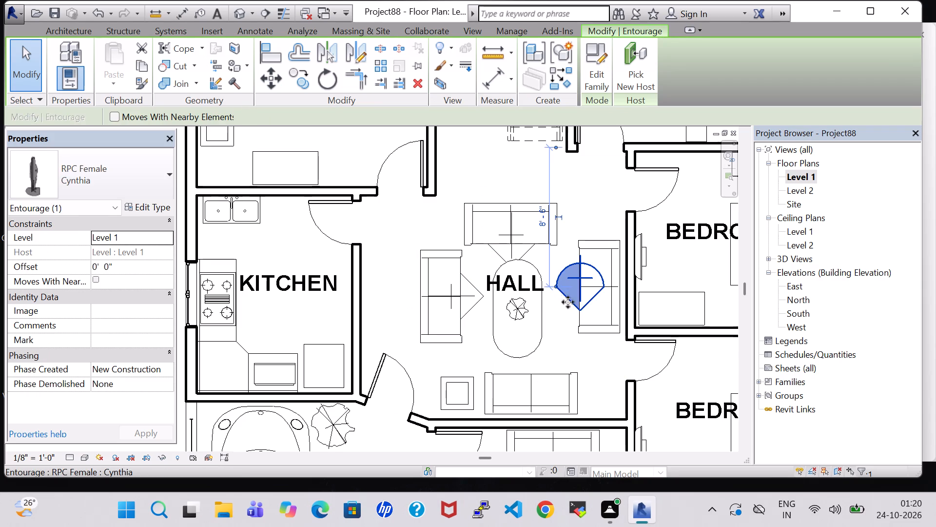
key(space)
key(space)
key(space)
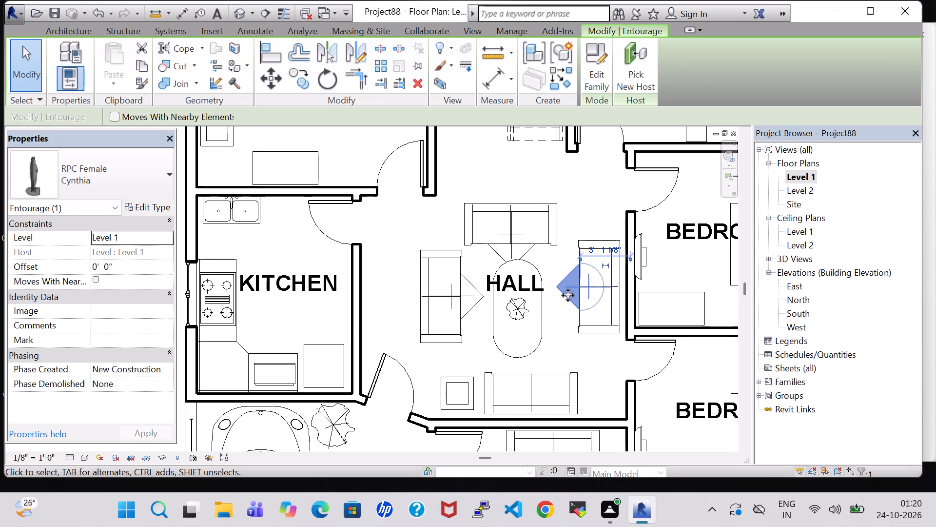
click(520, 252)
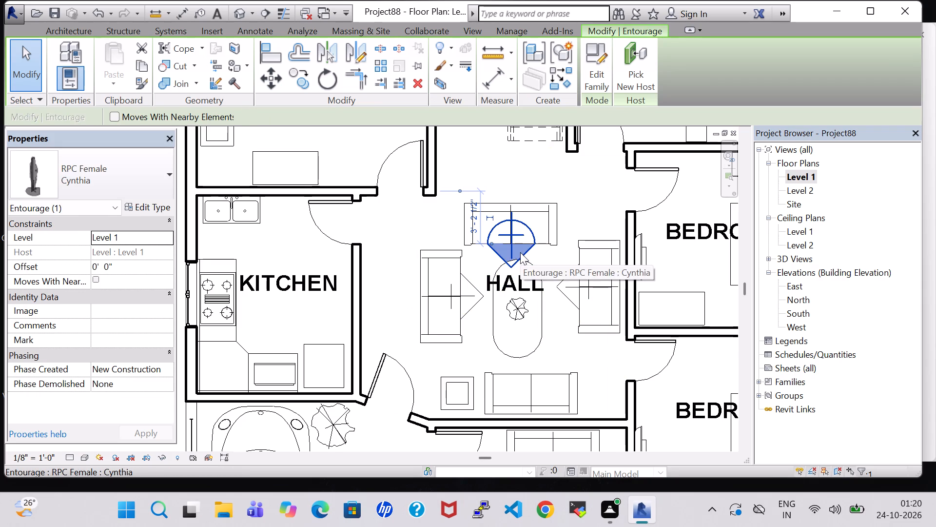
click(590, 354)
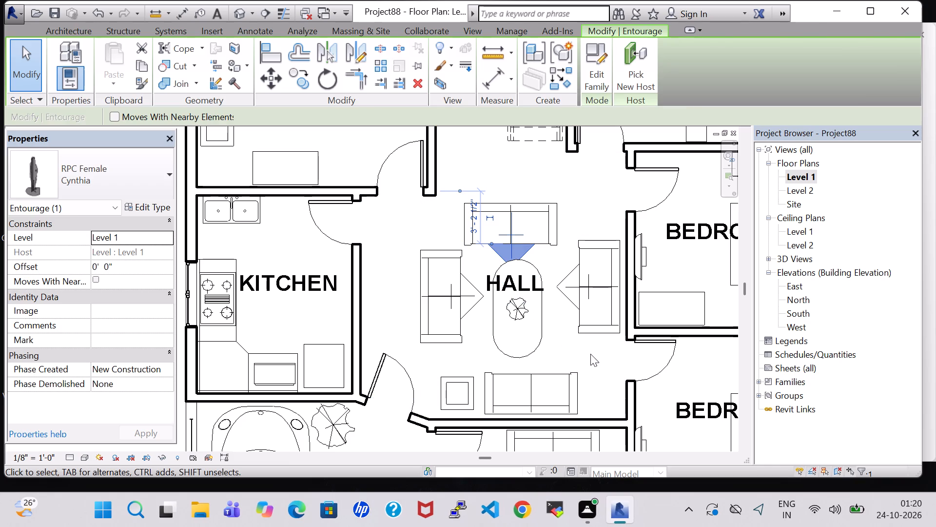
In the 3D view, nudge the seated figure on the HALL's west sofa eight increments forward towards the table.
click(240, 16)
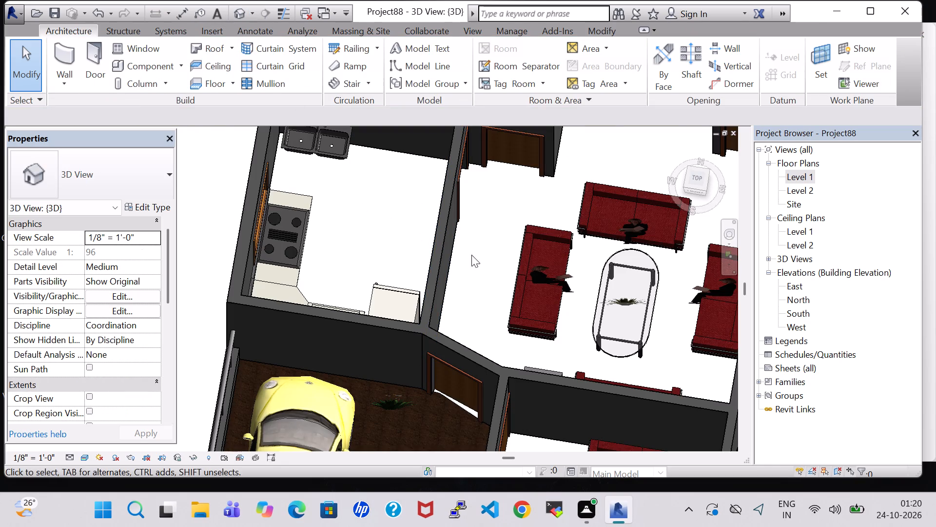
shift+middle_drag(562, 311, 521, 272)
scroll(567, 300, up, 1)
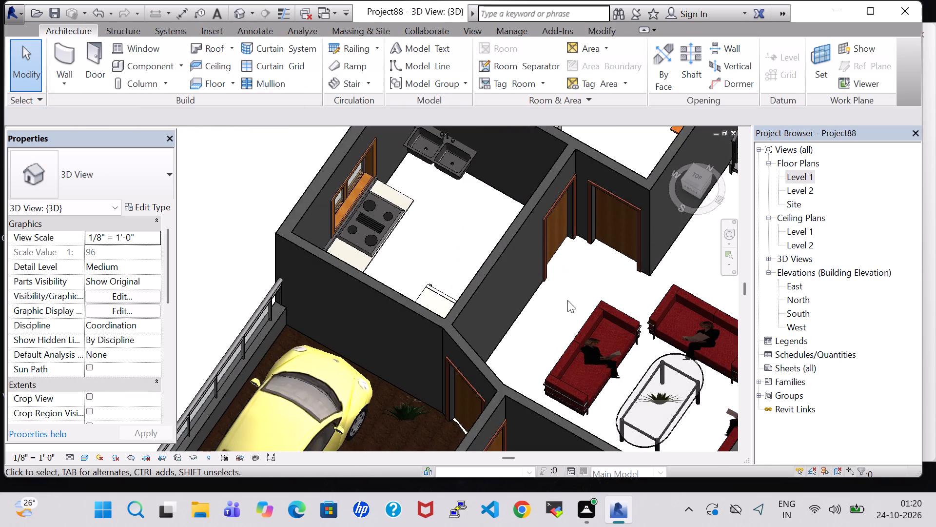
scroll(567, 300, up, 2)
shift+middle_drag(567, 300, 526, 228)
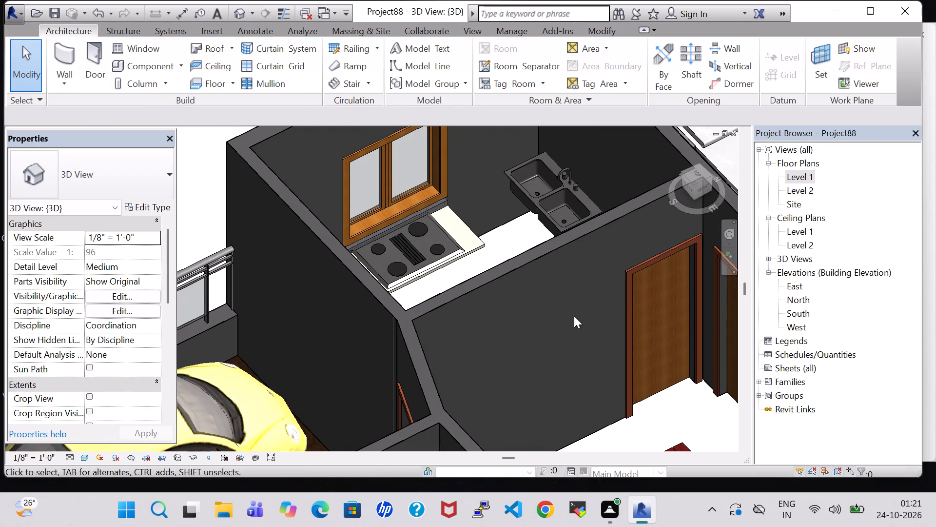
middle_drag(574, 316, 465, 178)
scroll(632, 358, up, 4)
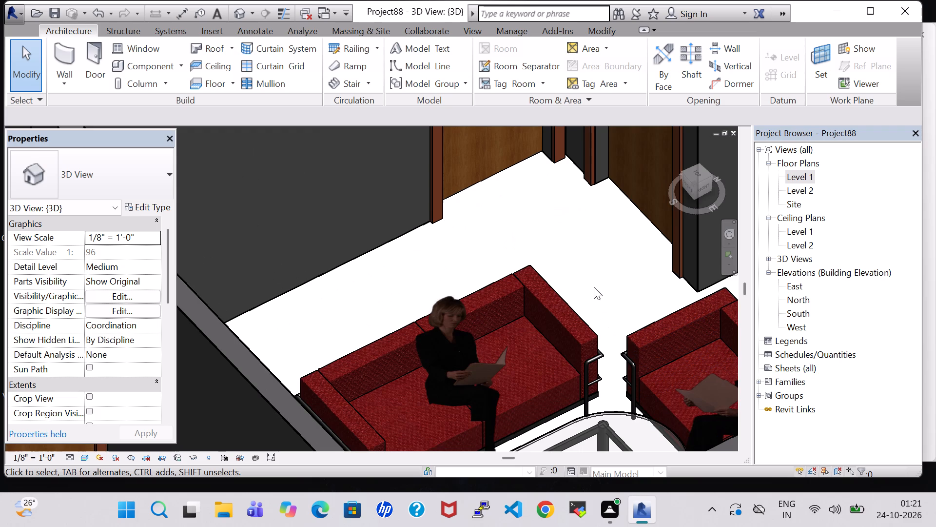
shift+middle_drag(596, 287, 615, 290)
click(479, 309)
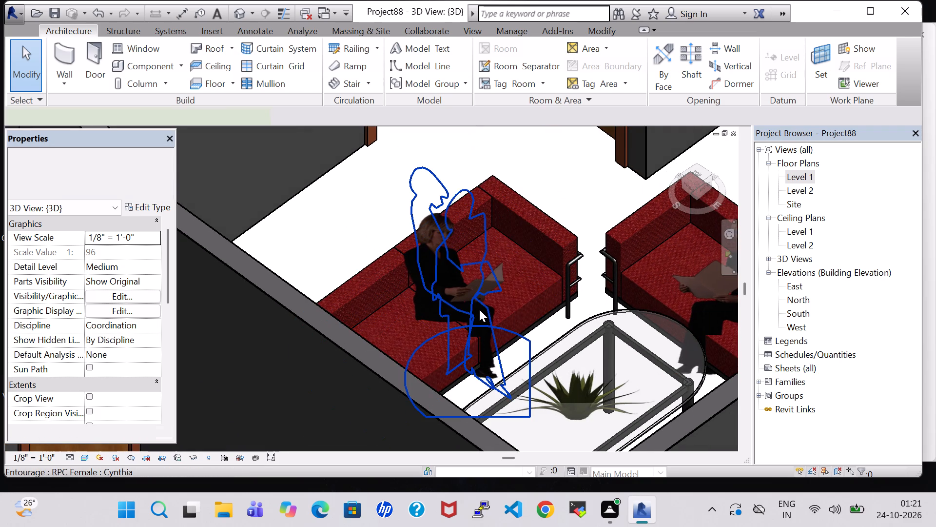
key(Right)
key(Right)
key(Right)
key(Right)
key(Right)
key(Right)
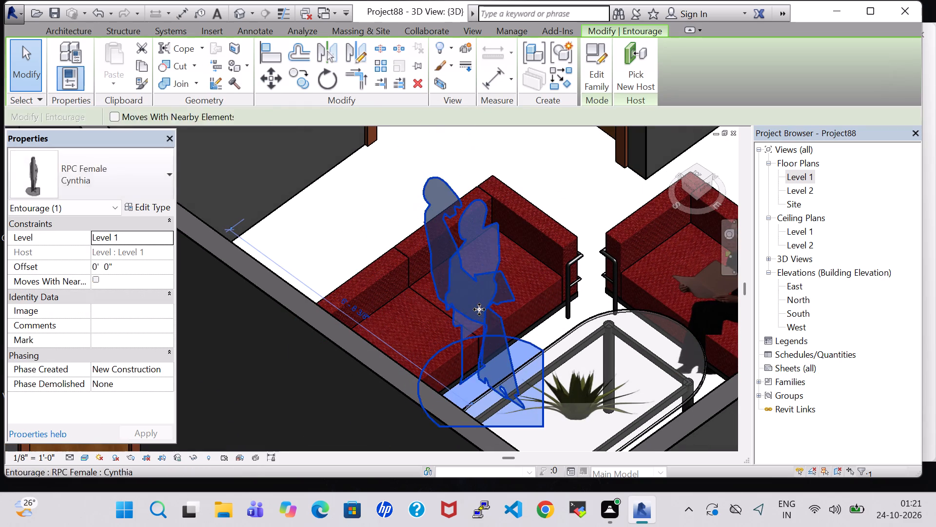
key(Right)
key(Right)
click(538, 163)
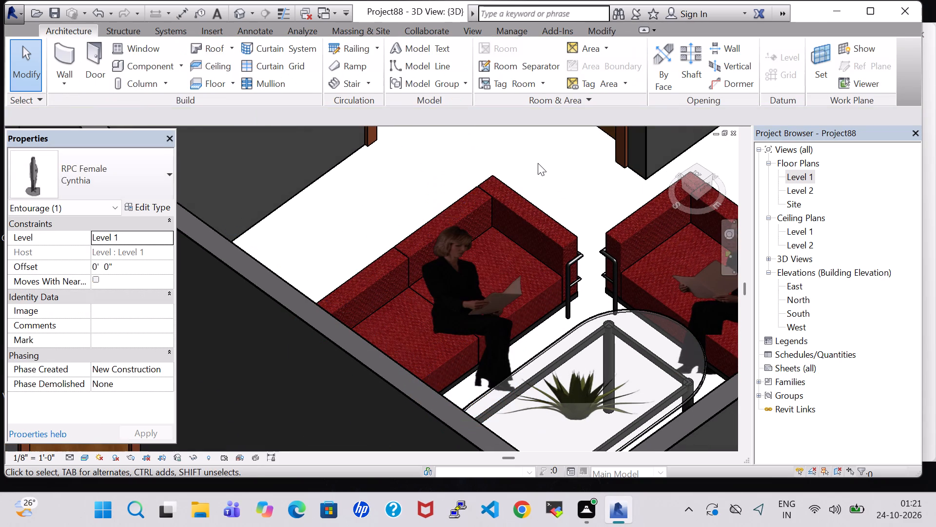
In the 3D view, nudge the seated figure on the HALL's north sofa one increment left and four down towards the table.
middle_drag(546, 196, 397, 161)
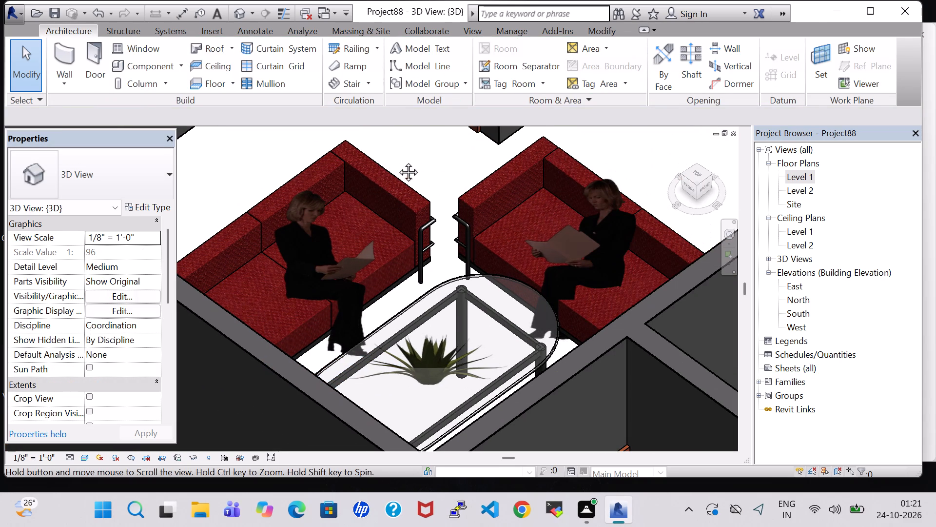
click(559, 267)
key(Left)
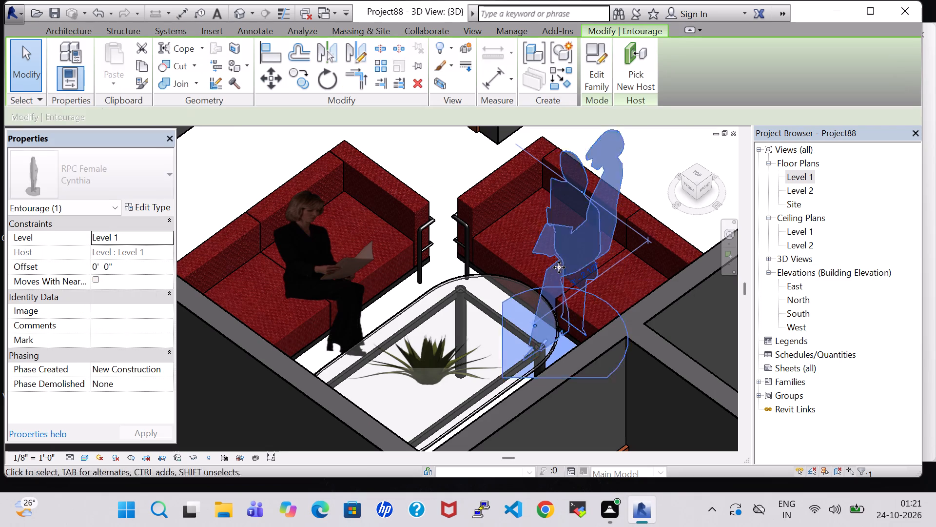
key(Down)
key(Down)
key(Down)
key(Down)
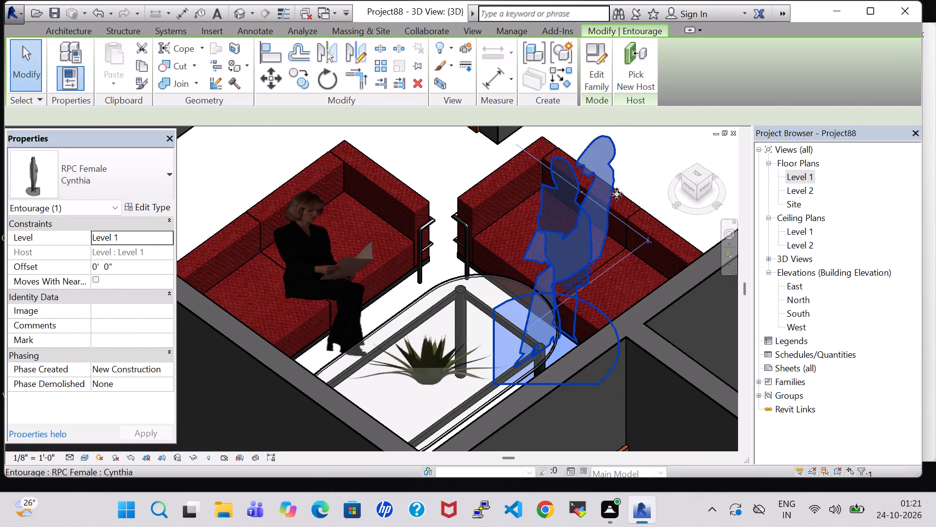
click(641, 164)
Nudge the seated figure on the HALL's east sofa twelve increments west towards the oval table.
middle_drag(605, 288, 610, 289)
shift+scroll(605, 288, up, 1)
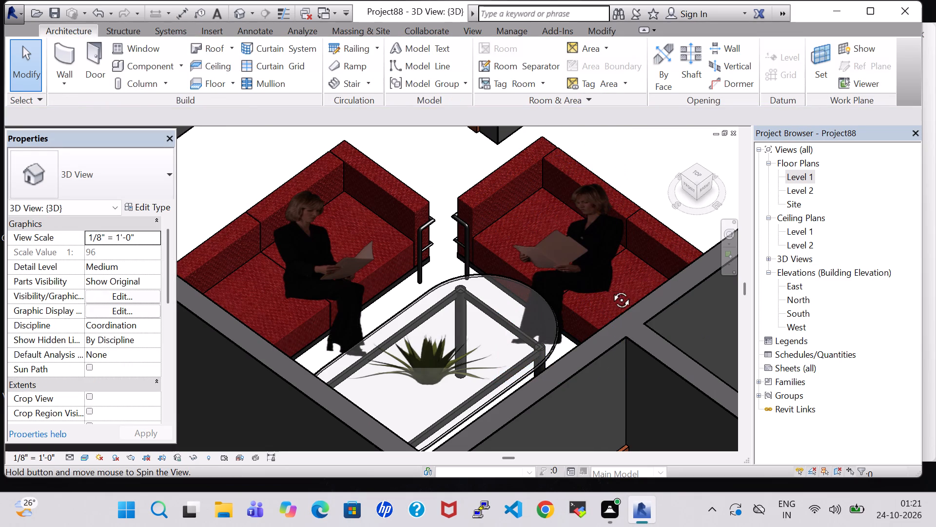
middle_drag(610, 289, 644, 302)
middle_drag(530, 187, 568, 274)
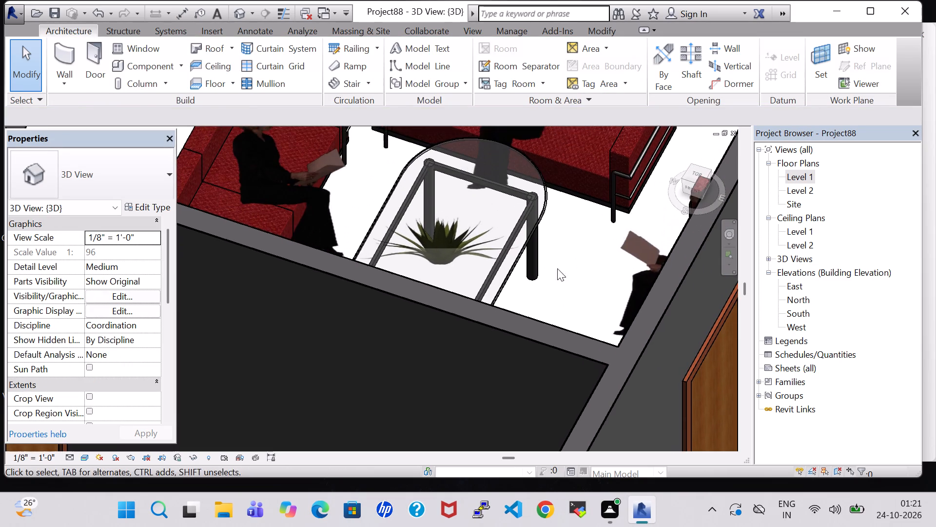
shift+middle_drag(557, 268, 585, 279)
middle_drag(507, 140, 493, 317)
click(569, 263)
key(Left)
key(Left)
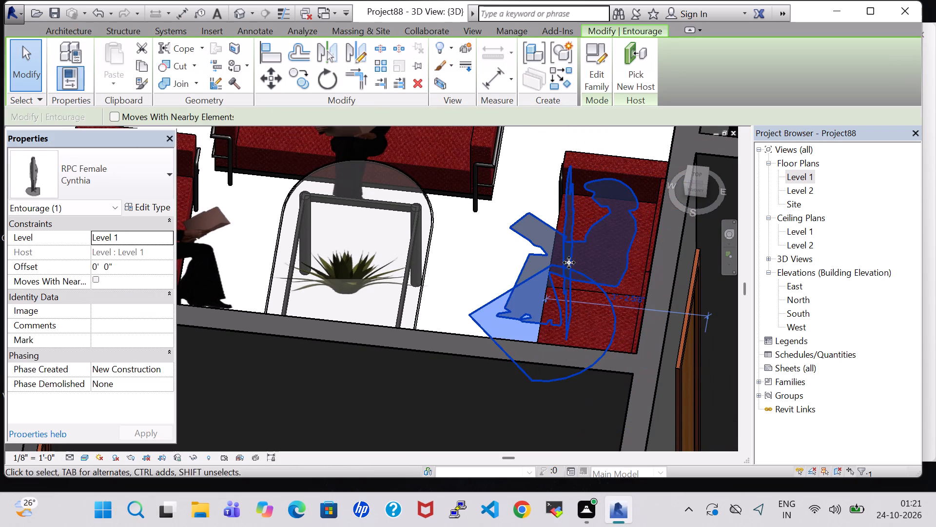
key(Left)
key(Left)
key(Left)
key(Left)
key(Left)
key(Left)
key(Left)
key(Left)
key(Left)
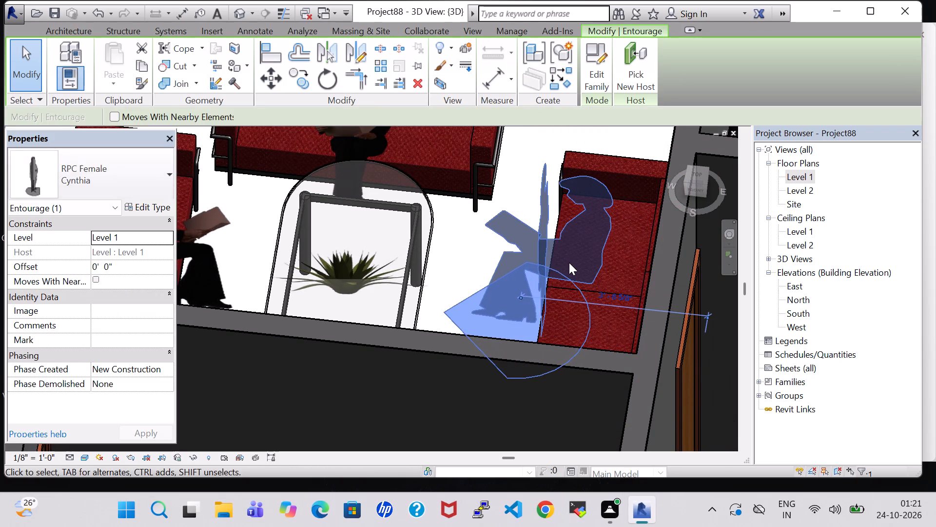
key(Left)
click(464, 235)
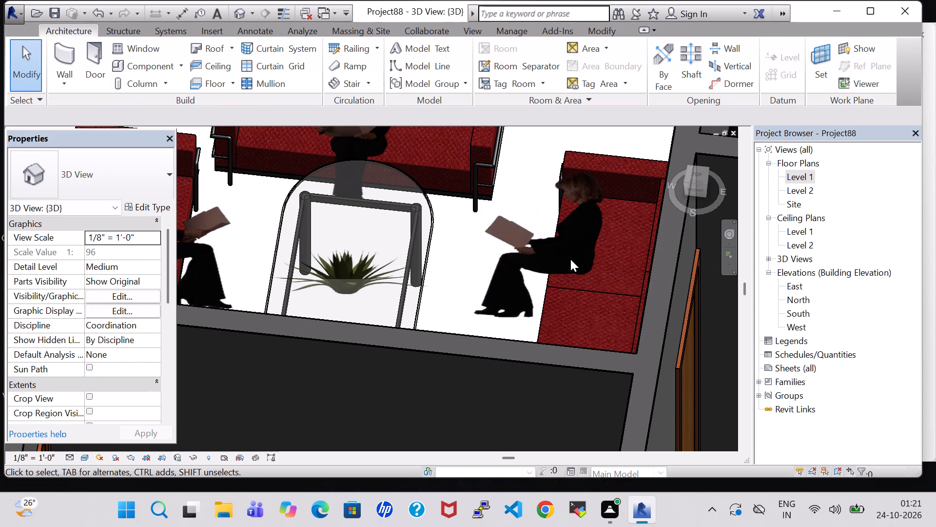
Nudge the east sofa's figure two increments back east so she sits closer to the seat.
click(567, 254)
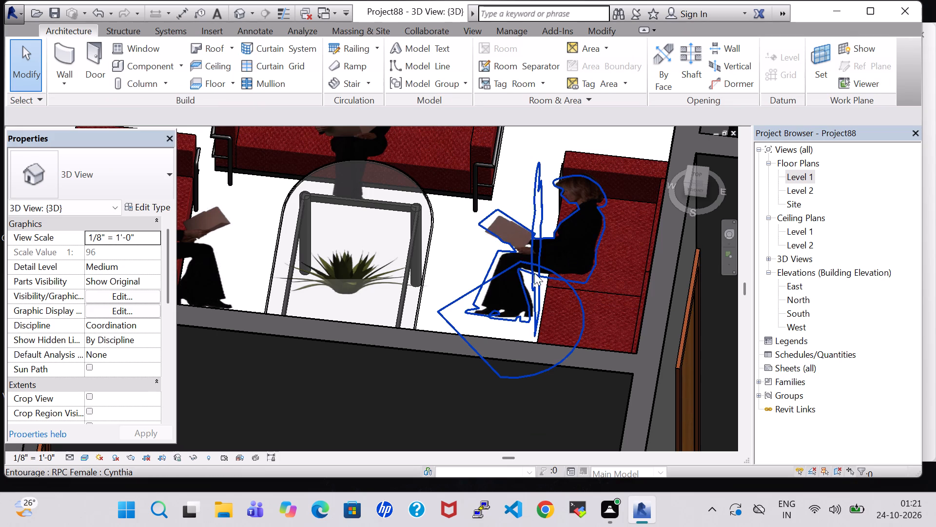
click(528, 273)
key(Right)
key(Right)
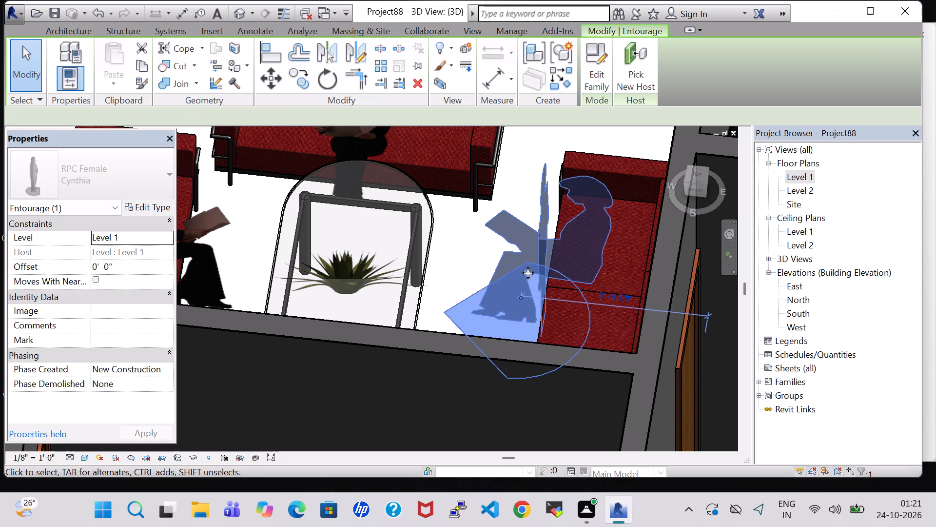
click(510, 190)
Check the HALL's seated figures and sofas in 3D and on the Level 1 floor plan.
shift+middle_drag(510, 190, 442, 220)
middle_drag(408, 345, 400, 261)
scroll(412, 280, down, 3)
middle_drag(412, 280, 392, 223)
middle_drag(422, 231, 411, 218)
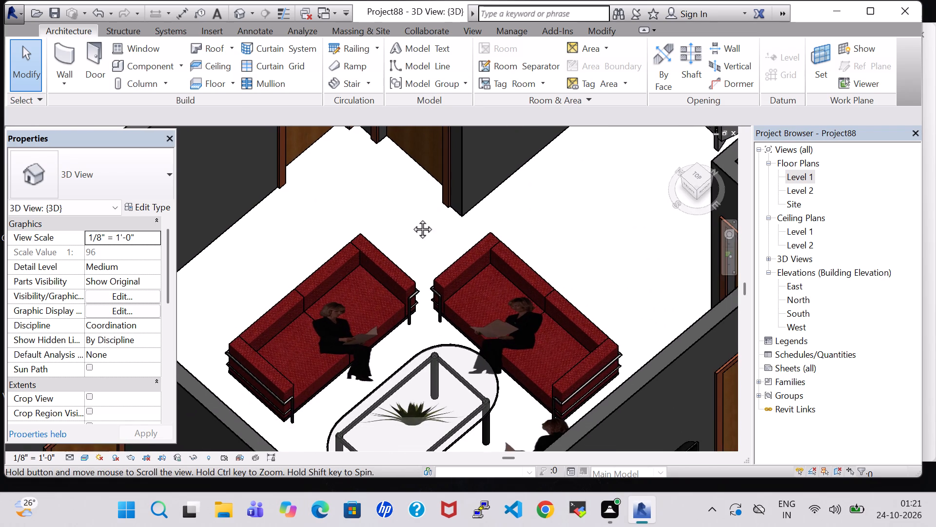
middle_drag(411, 218, 398, 203)
double_click(802, 177)
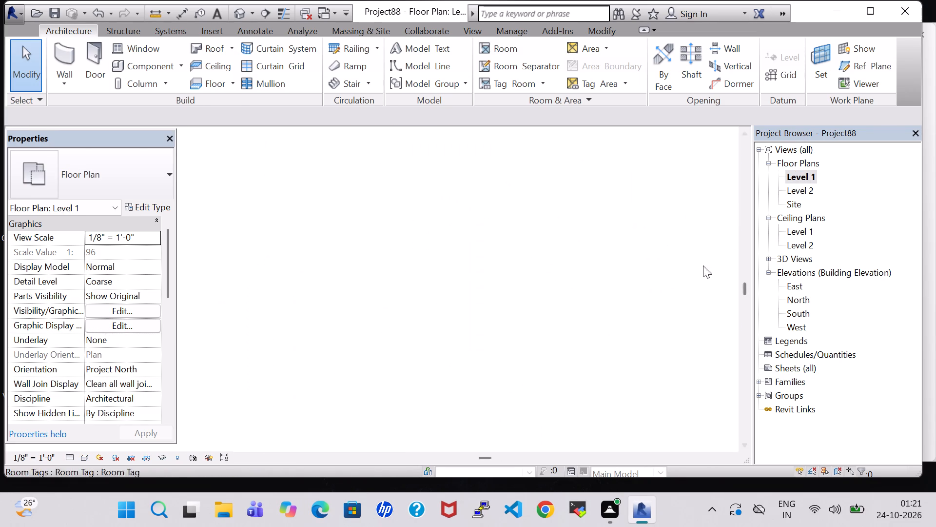
scroll(636, 315, down, 3)
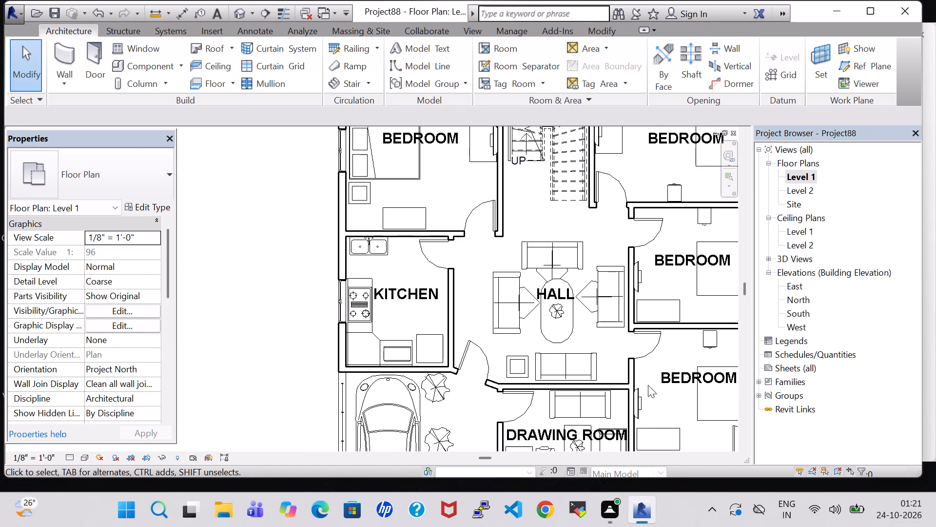
middle_drag(648, 385, 585, 324)
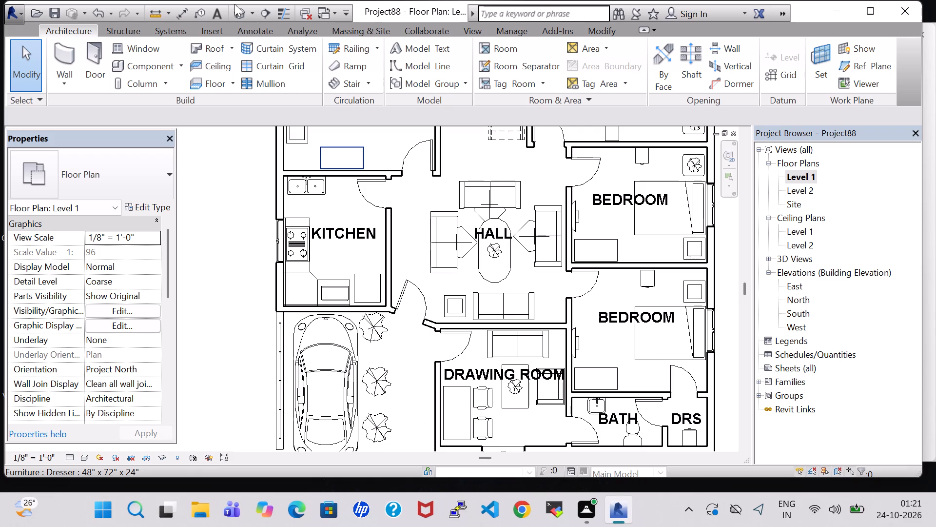
Inspect the furnished Level 1 rooms in the 3D view from above, from the car bay to the northern bathrooms.
click(238, 4)
click(238, 12)
scroll(547, 267, down, 6)
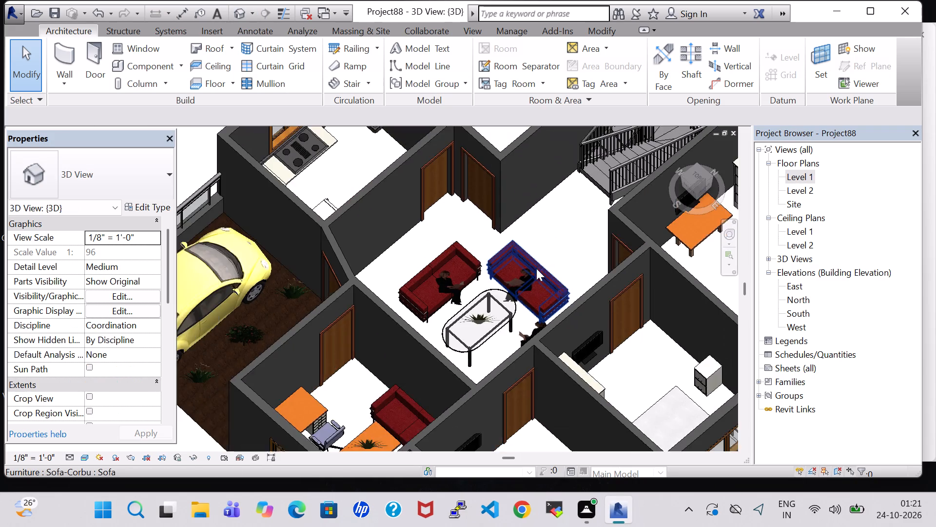
scroll(536, 268, down, 4)
shift+middle_drag(409, 314, 466, 322)
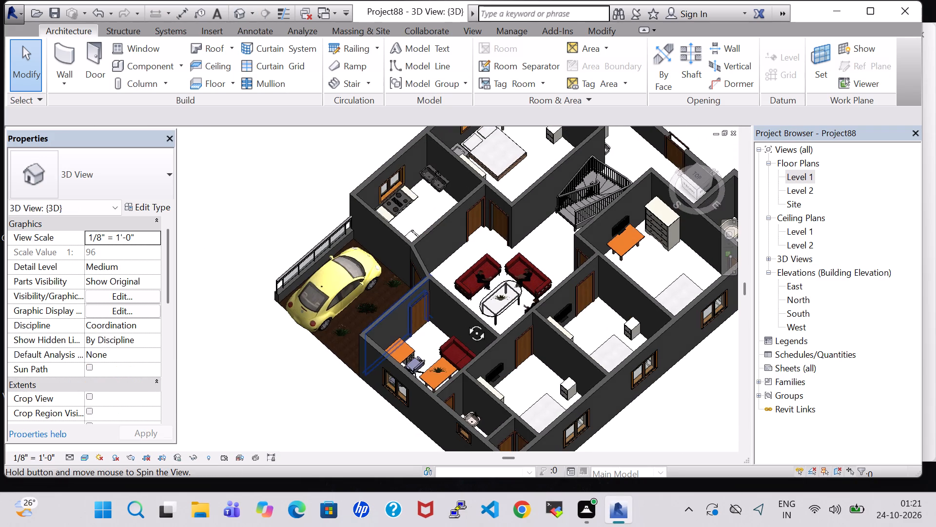
shift+middle_drag(466, 322, 470, 322)
shift+middle_drag(479, 323, 489, 325)
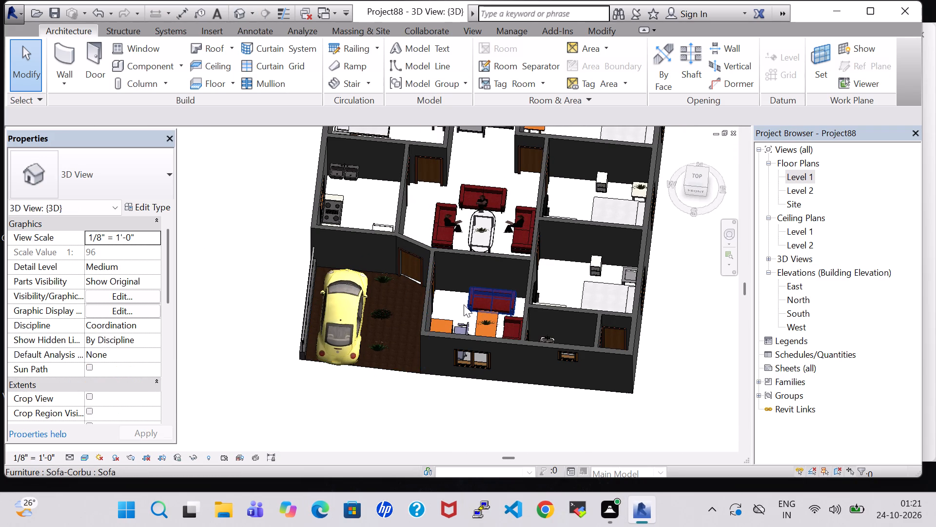
shift+middle_drag(464, 304, 464, 336)
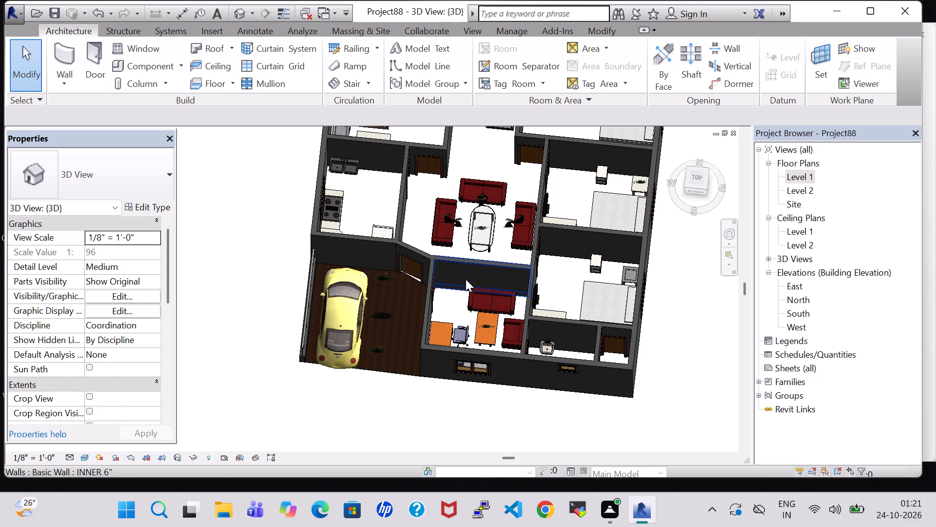
shift+middle_drag(457, 297, 460, 336)
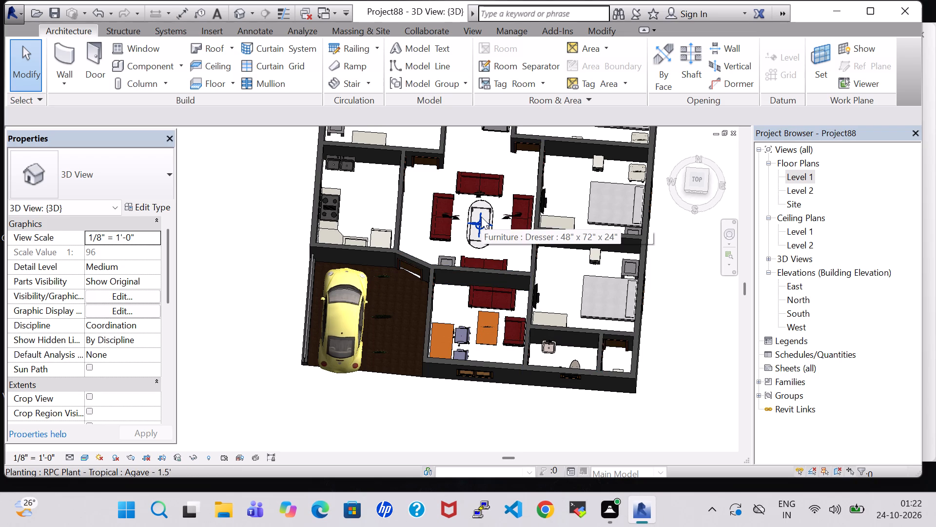
shift+middle_drag(481, 217, 489, 245)
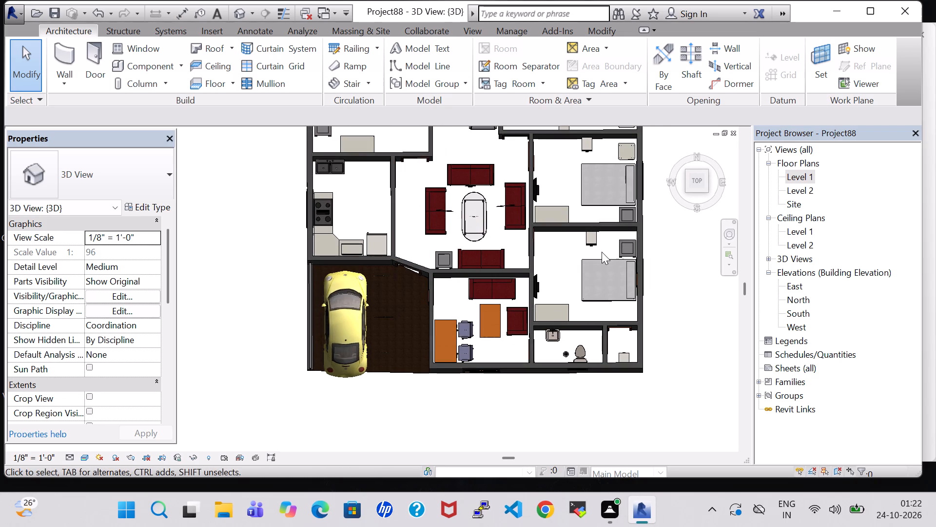
scroll(528, 249, up, 1)
middle_drag(554, 167, 554, 269)
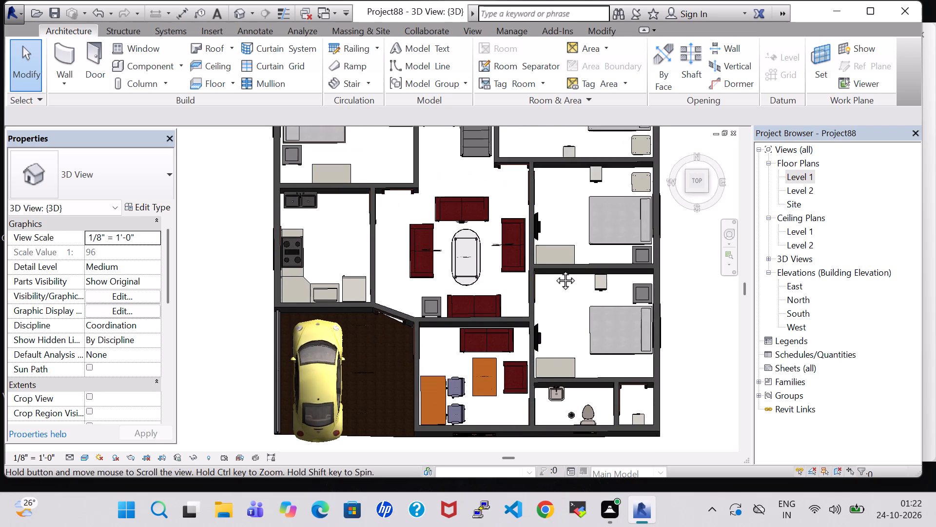
middle_drag(554, 269, 554, 272)
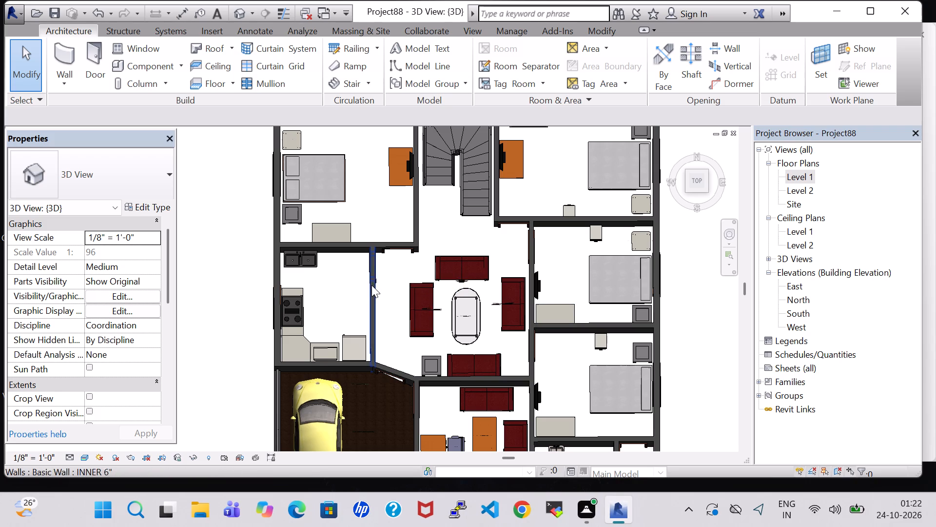
middle_drag(436, 222, 442, 262)
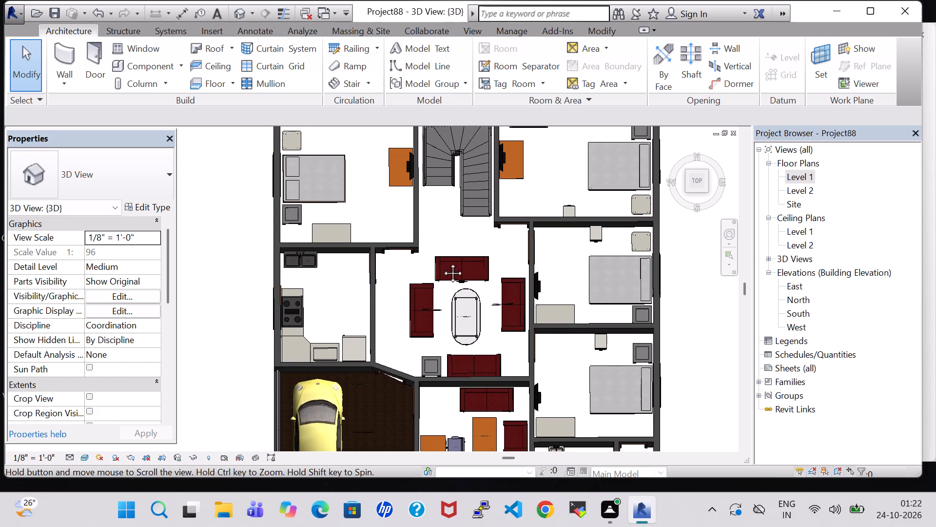
middle_drag(442, 262, 443, 288)
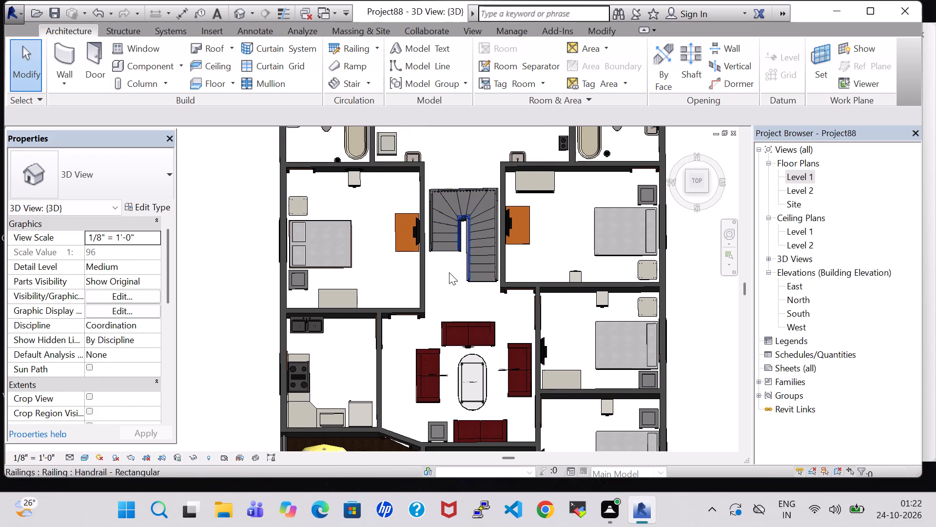
middle_drag(369, 218, 383, 276)
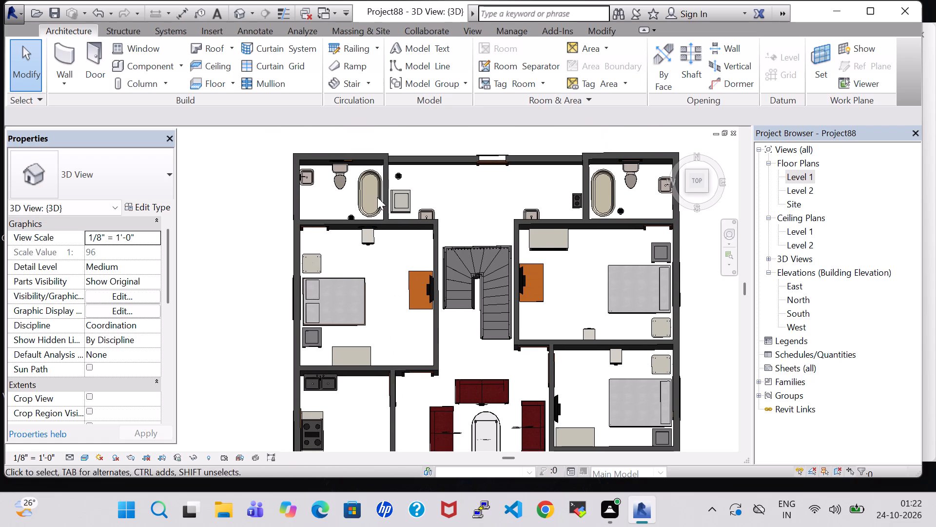
scroll(486, 223, up, 1)
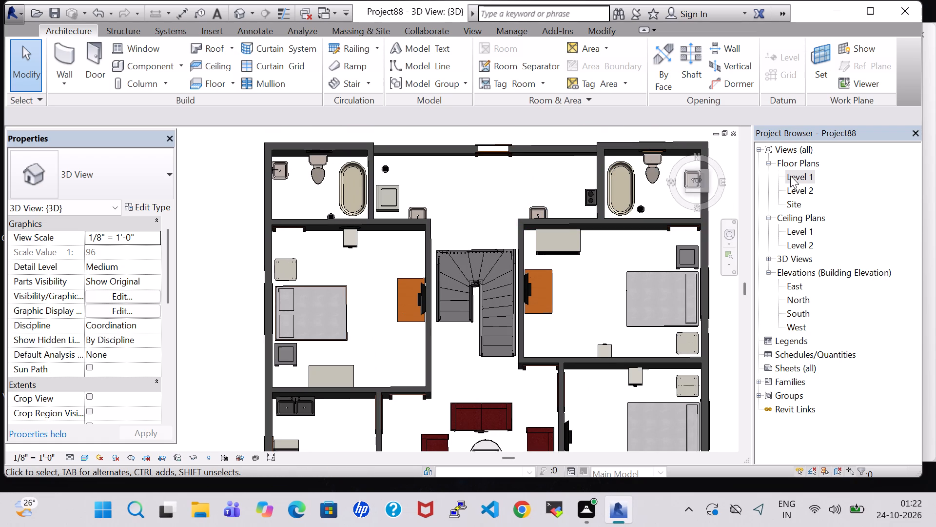
Load the Dishwasher family from the Domestic folder of the Specialty Equipment library for placement on Level 1.
click(147, 67)
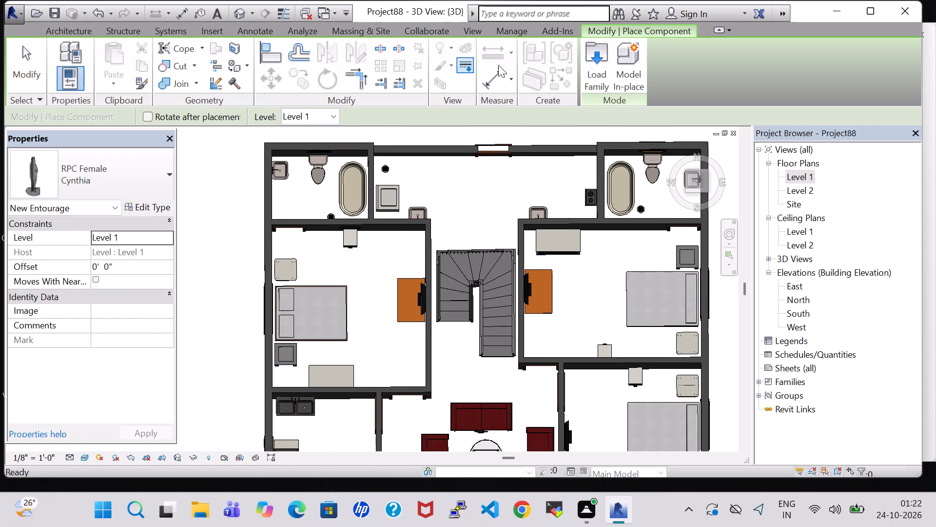
click(601, 62)
double_click(547, 322)
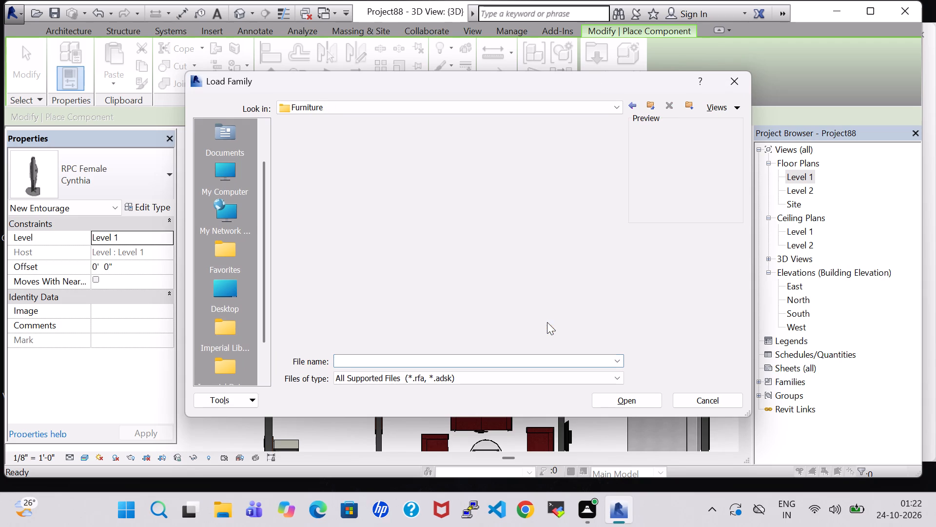
click(633, 104)
click(364, 252)
key(s)
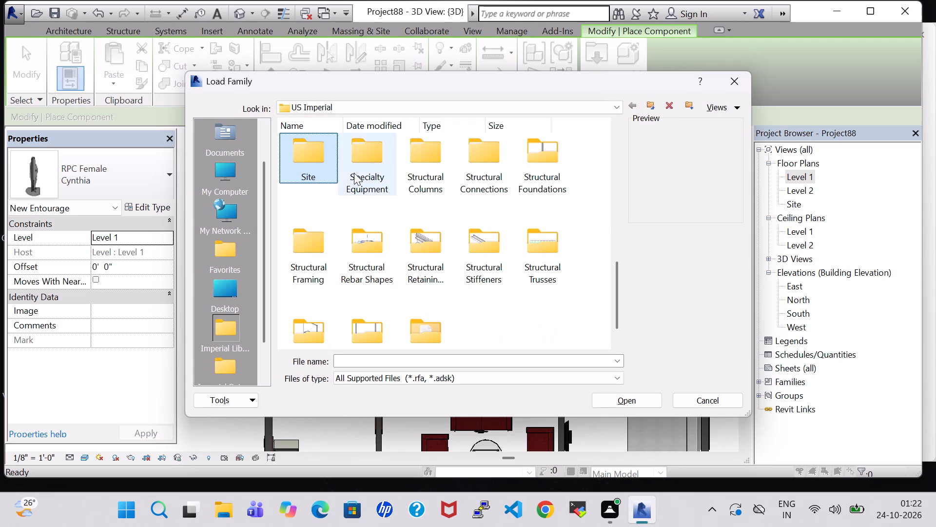
double_click(354, 173)
double_click(354, 173)
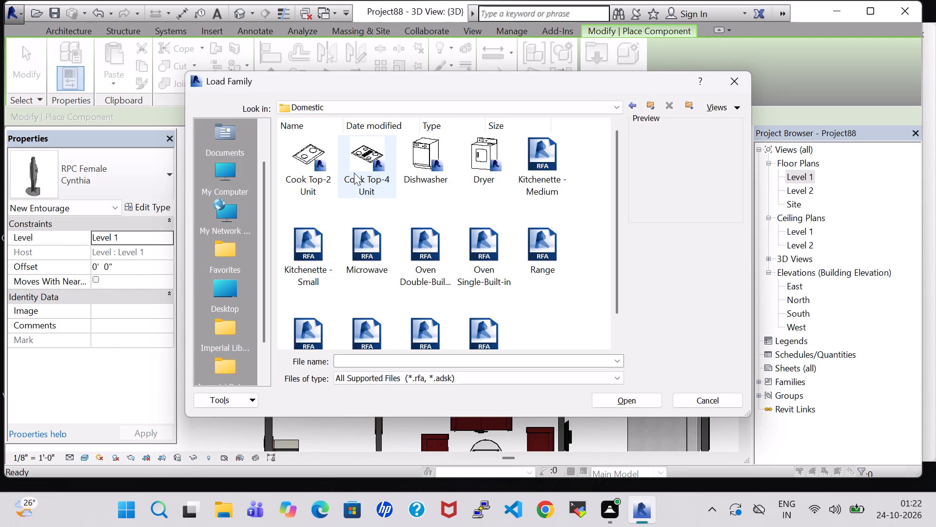
scroll(354, 173, down, 1)
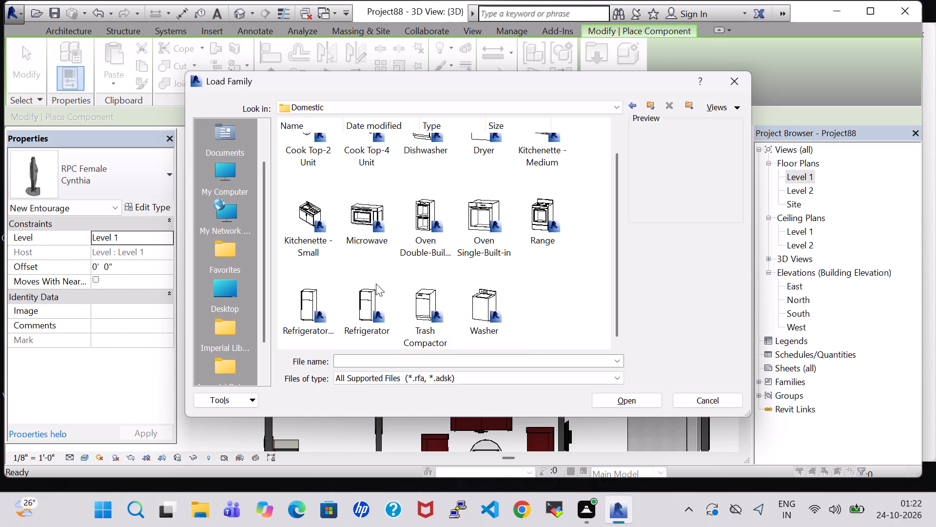
scroll(411, 250, up, 1)
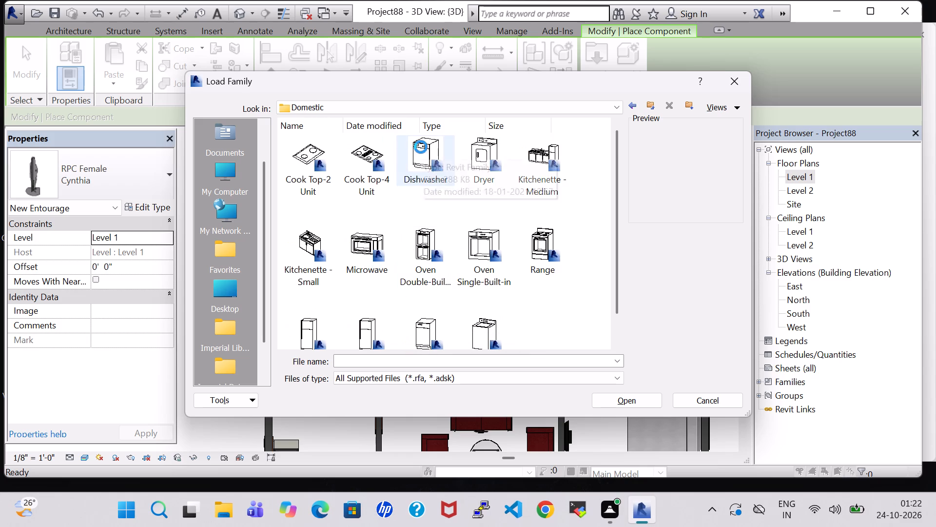
click(421, 147)
click(622, 396)
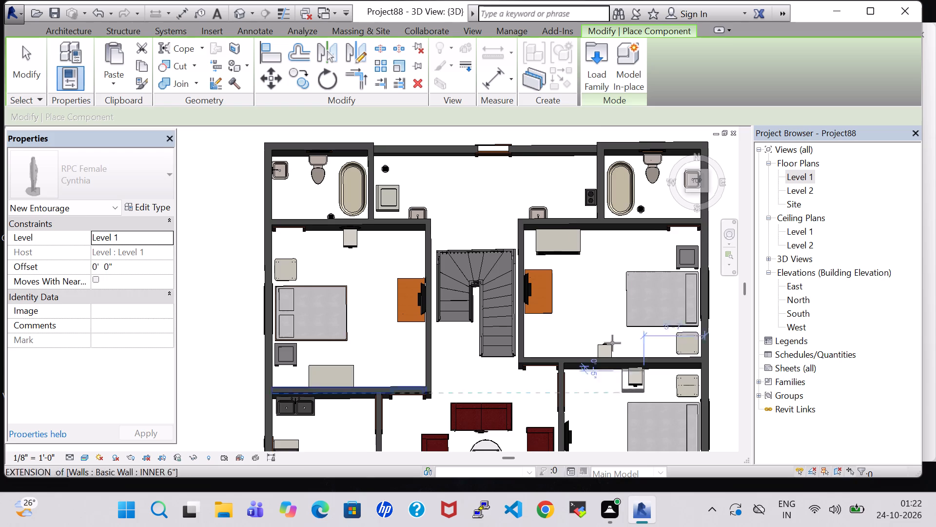
Place a 24" x 24" x 34" dishwasher facing west in the outdoor kitchen's northeast corner, north of the two-burner cooktop.
scroll(558, 196, up, 6)
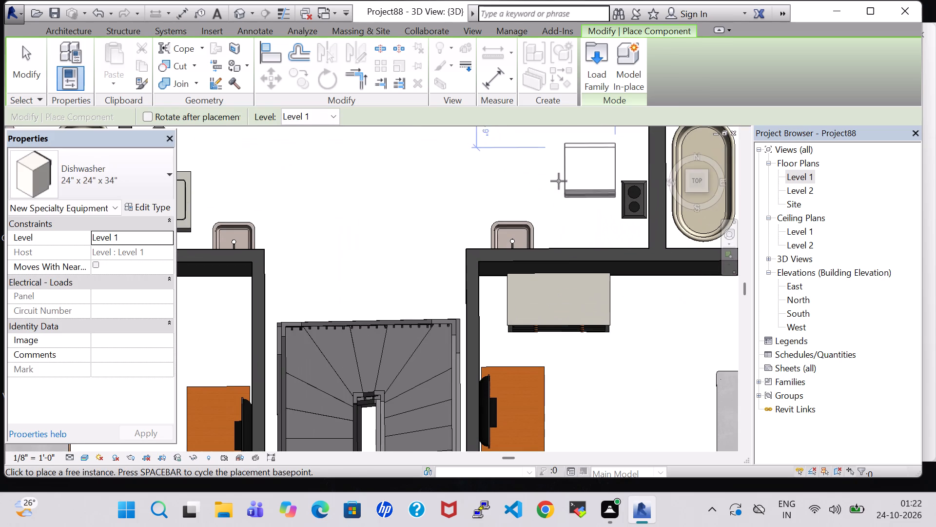
key(space)
key(space)
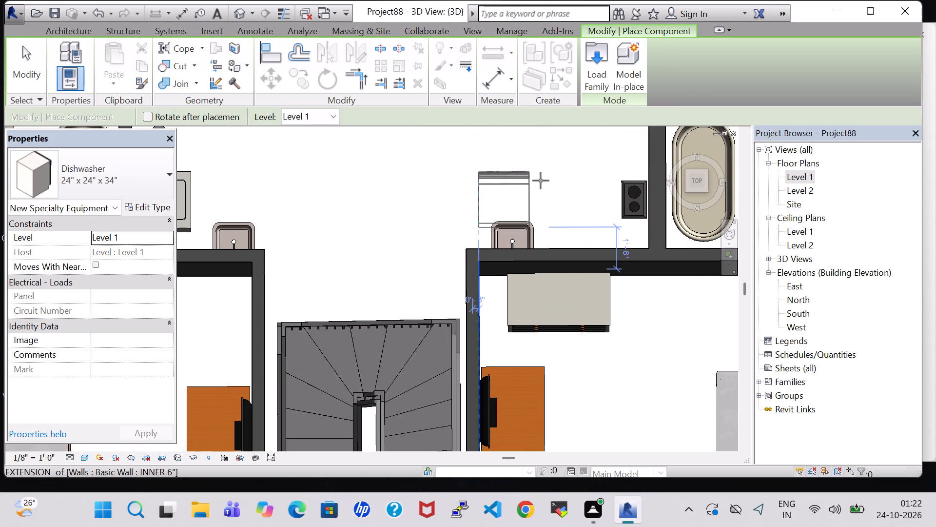
key(space)
middle_drag(551, 172, 538, 260)
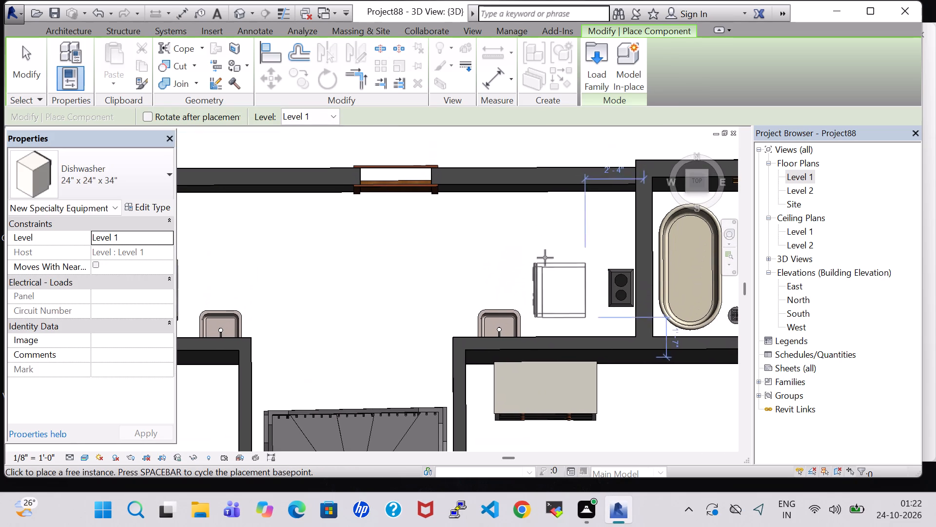
click(575, 198)
key(Escape)
key(Escape)
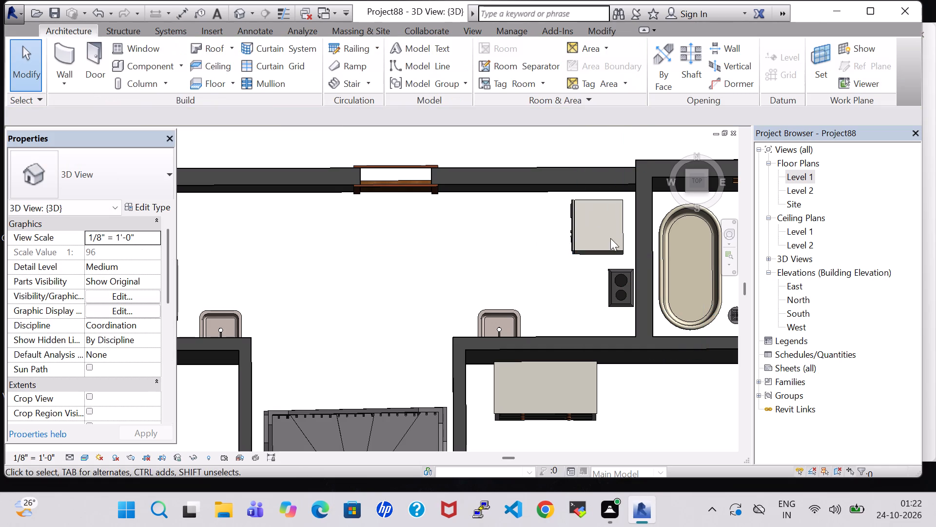
Nudge the outdoor kitchen's two-burner cooktop three increments south, away from the dishwasher.
click(613, 282)
key(Down)
key(Down)
key(Down)
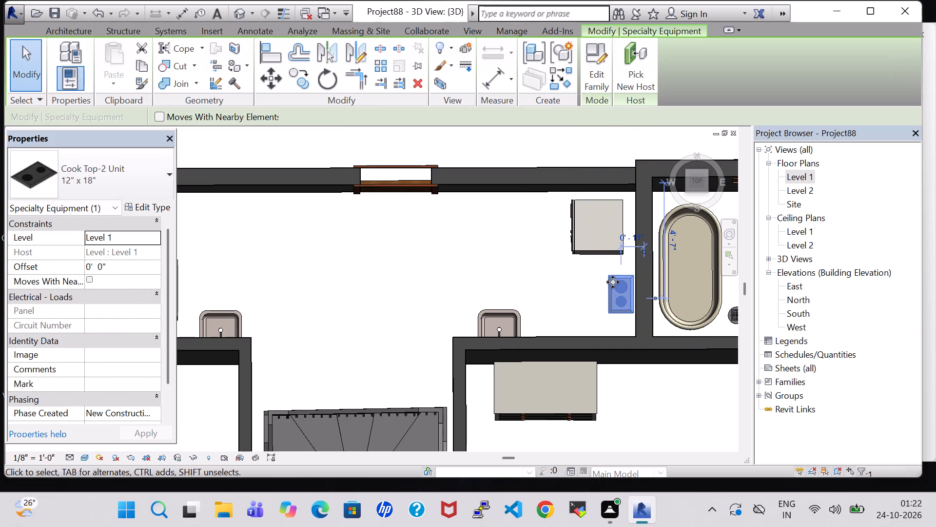
Nudge the dishwasher two increments north and four increments east into the outdoor kitchen's corner.
click(577, 242)
key(Up)
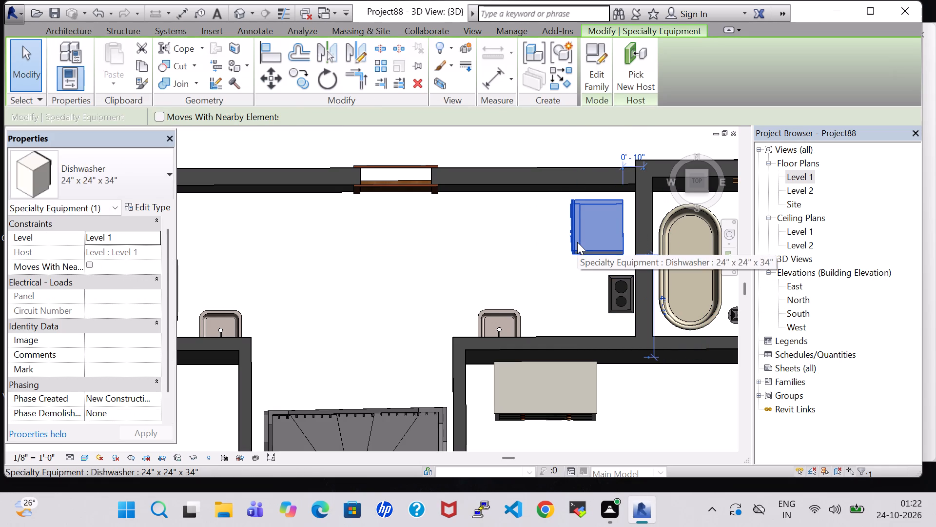
key(Up)
key(Right)
key(Right)
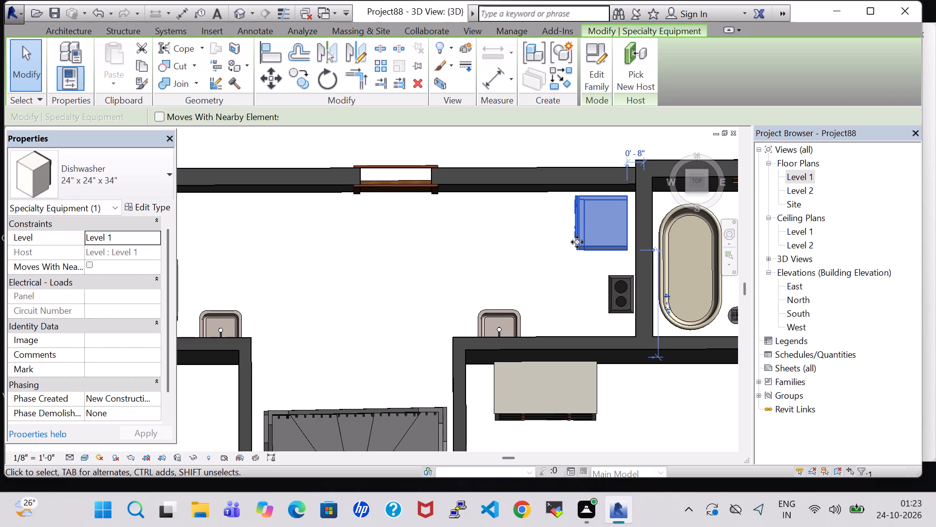
key(Right)
key(Right)
click(504, 230)
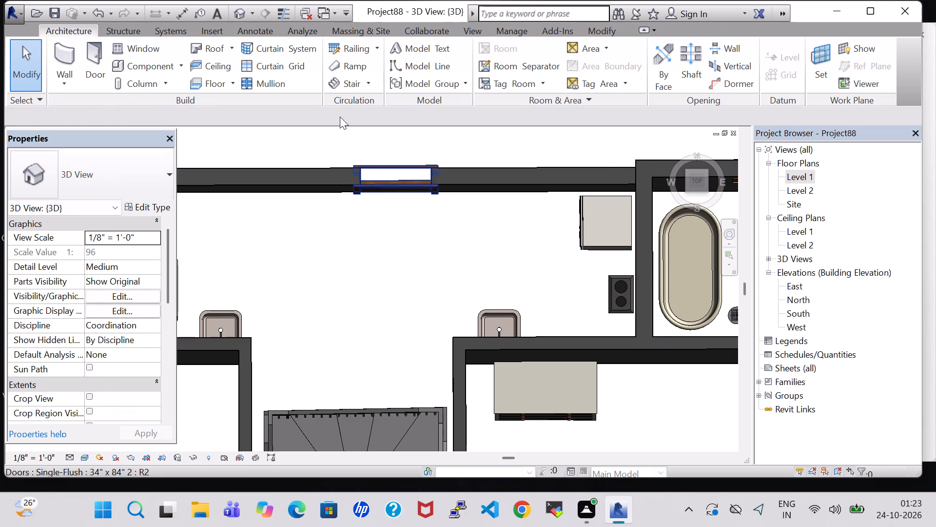
Examine the dishwasher, the eastern bedrooms and the HALL furniture from several angles in the 3D view.
click(234, 14)
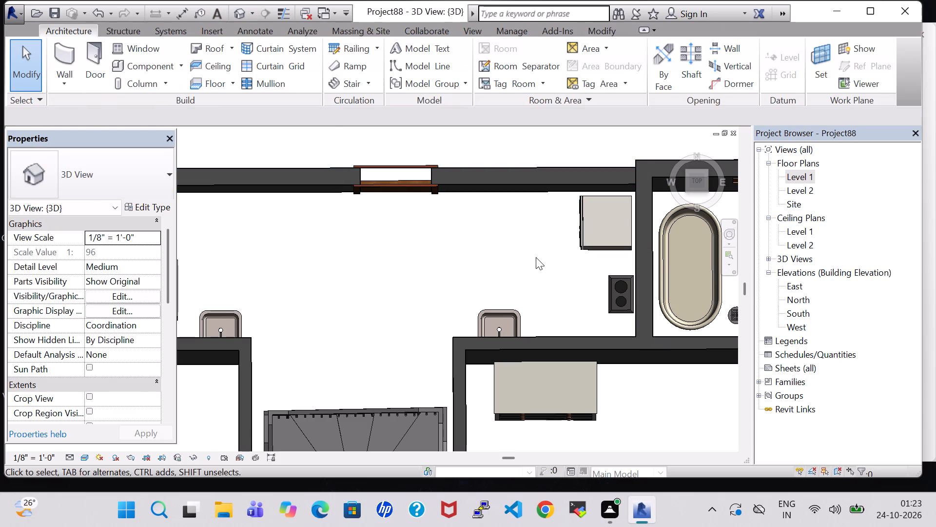
middle_drag(487, 272, 548, 271)
middle_drag(297, 336, 703, 288)
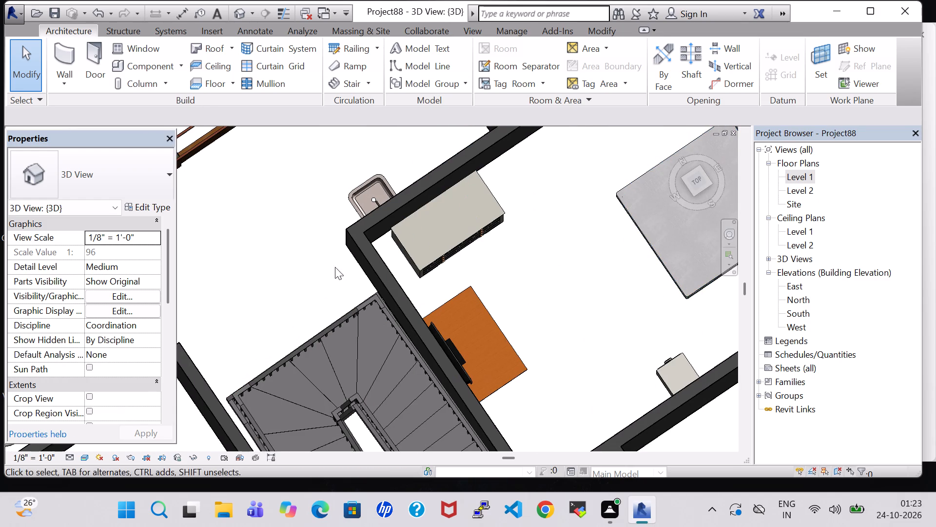
middle_click(294, 268)
shift+middle_drag(294, 268, 319, 240)
shift+scroll(294, 268, up, 1)
middle_drag(319, 232, 333, 234)
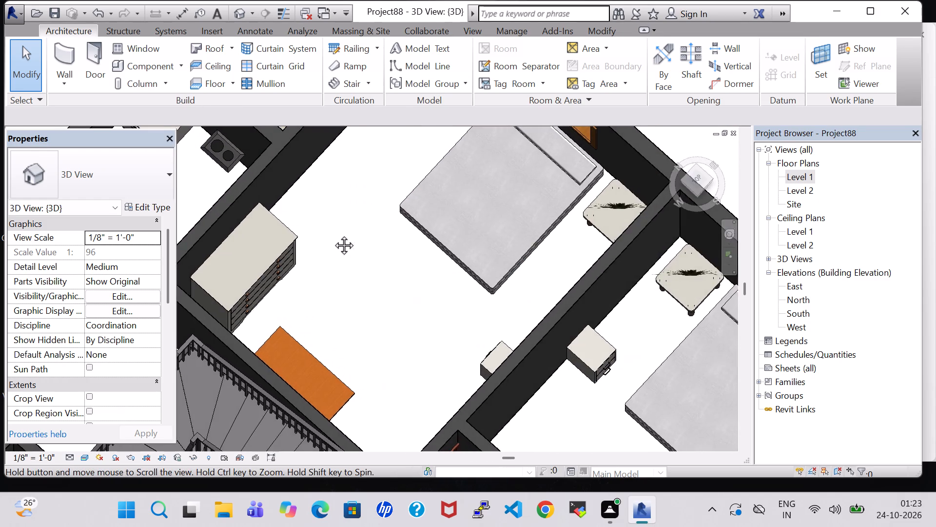
middle_drag(333, 234, 476, 356)
shift+middle_drag(322, 349, 331, 288)
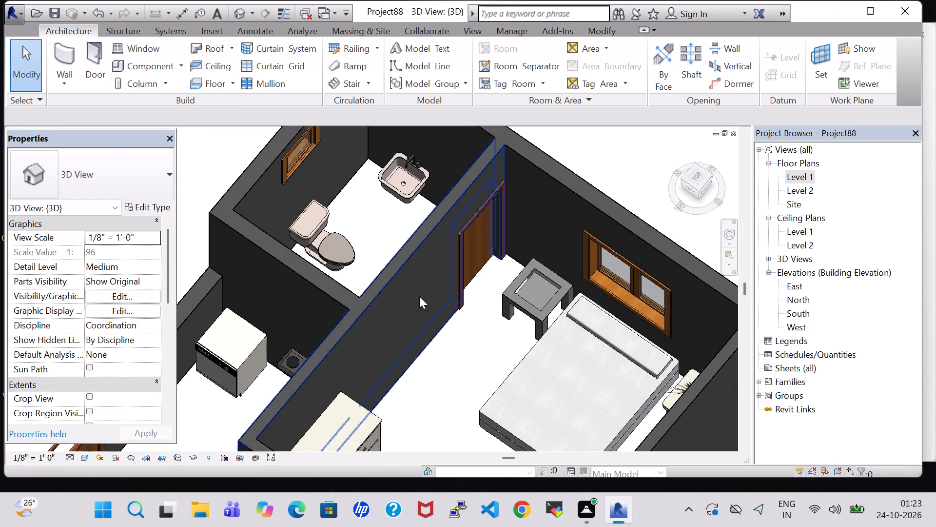
scroll(447, 381, down, 4)
middle_drag(447, 381, 386, 319)
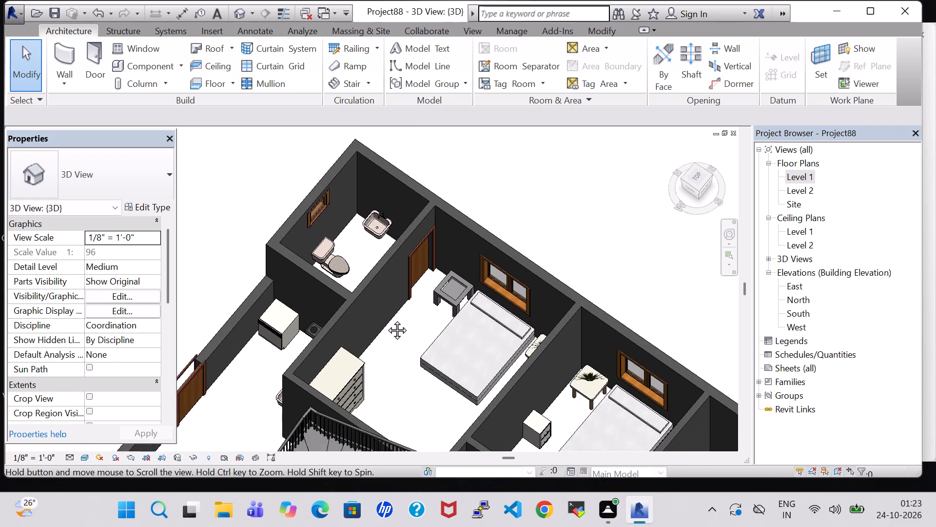
middle_drag(386, 319, 367, 244)
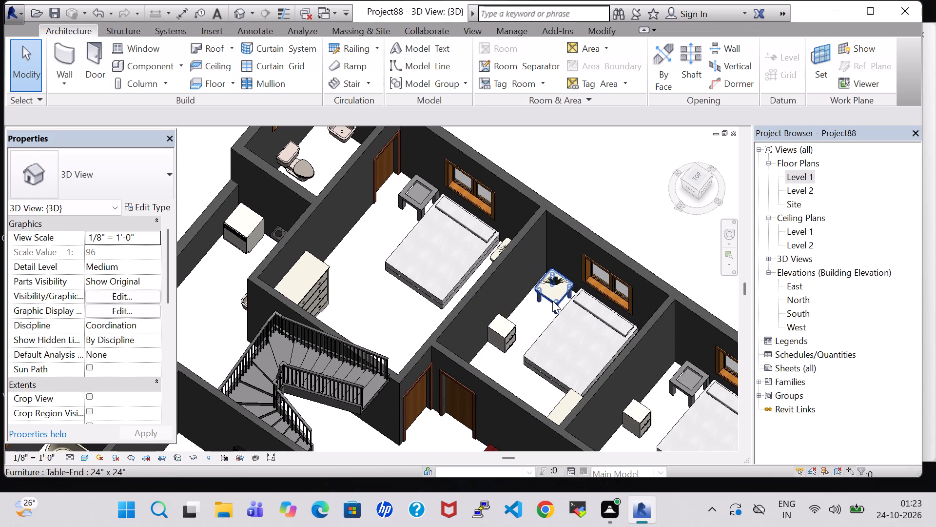
scroll(562, 345, down, 6)
middle_drag(562, 345, 468, 300)
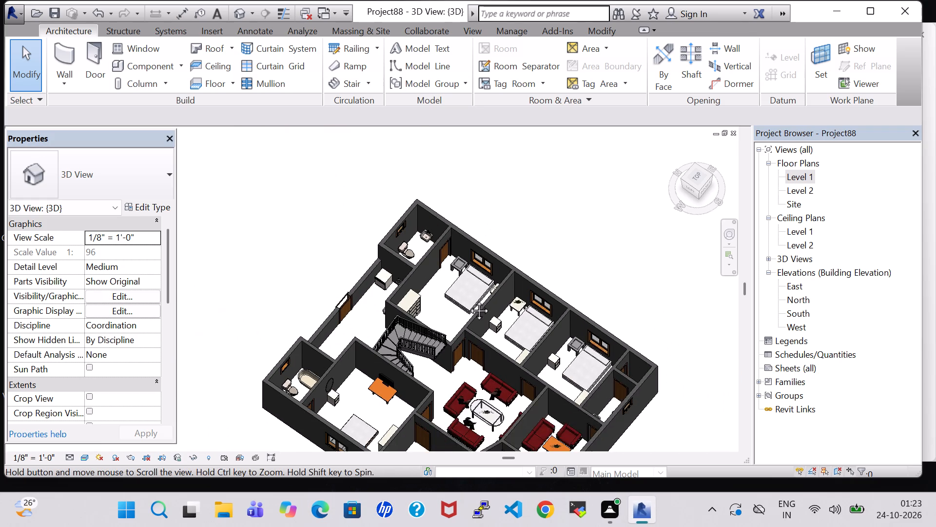
middle_drag(468, 300, 467, 299)
scroll(487, 374, up, 5)
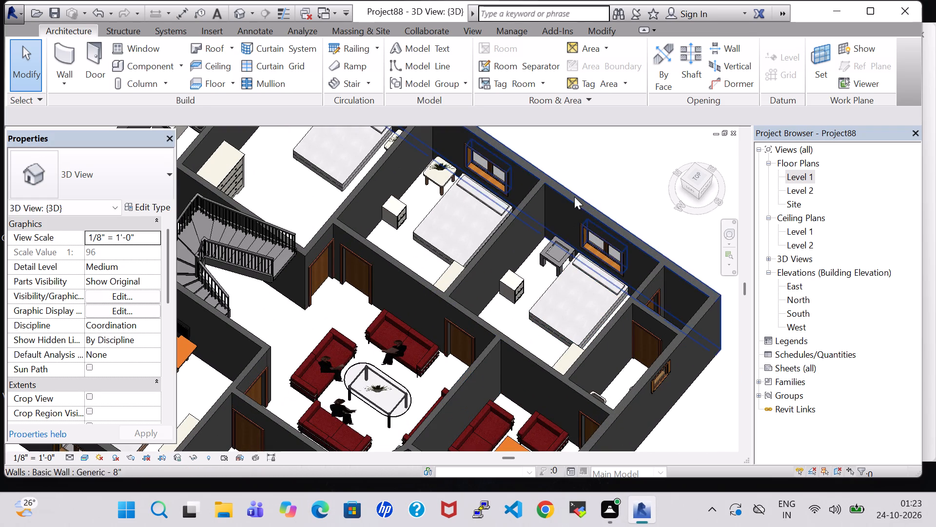
shift+middle_drag(586, 171, 564, 238)
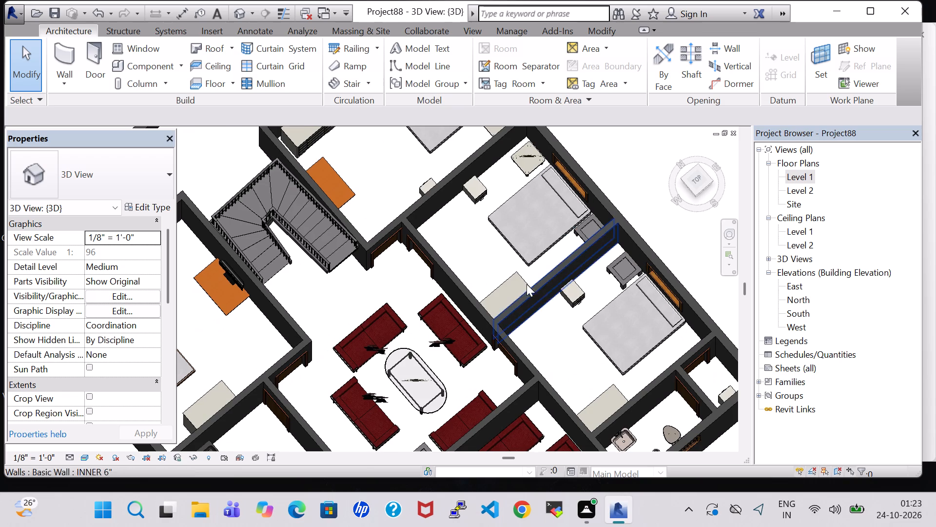
middle_drag(485, 247, 460, 237)
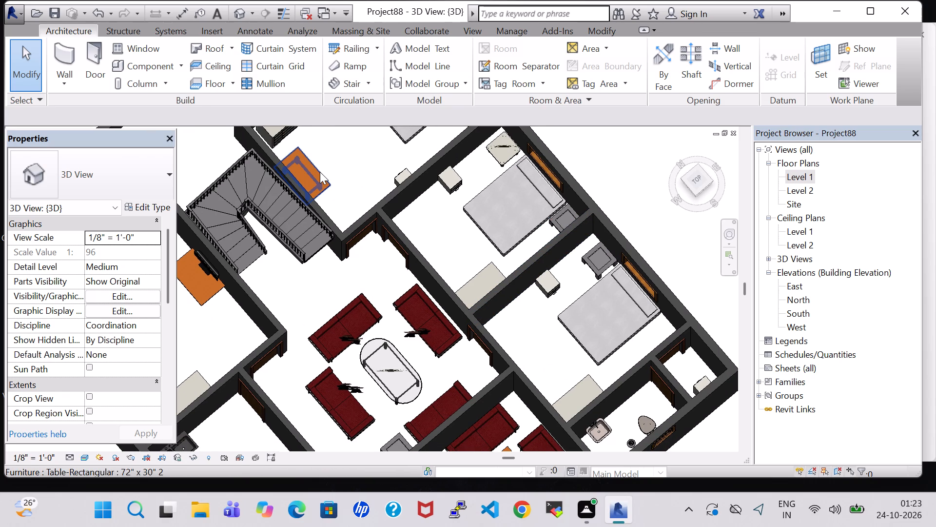
On the Level 1 floor plan, place a rotated copy of the northeast bedroom's 72" x 30" 2 rectangular table under the outdoor kitchen's cooktop.
scroll(336, 184, up, 6)
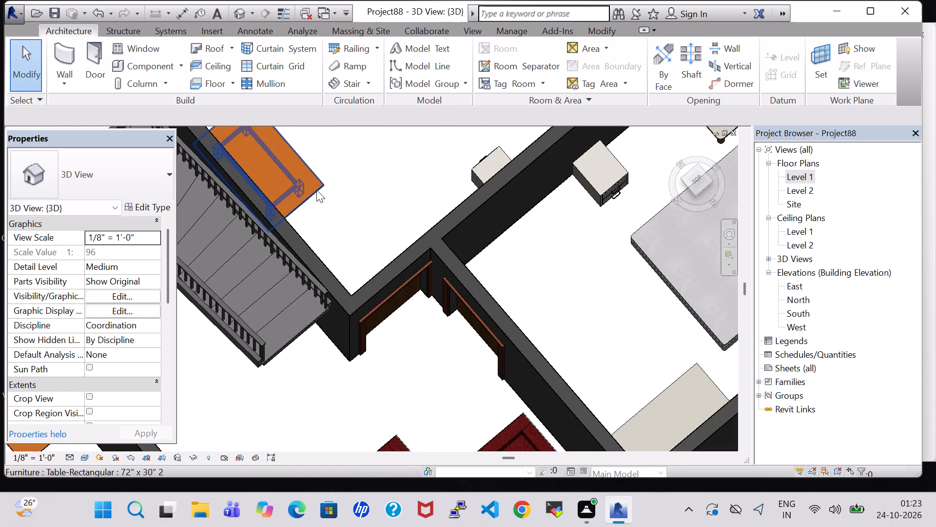
click(316, 190)
right_click(323, 192)
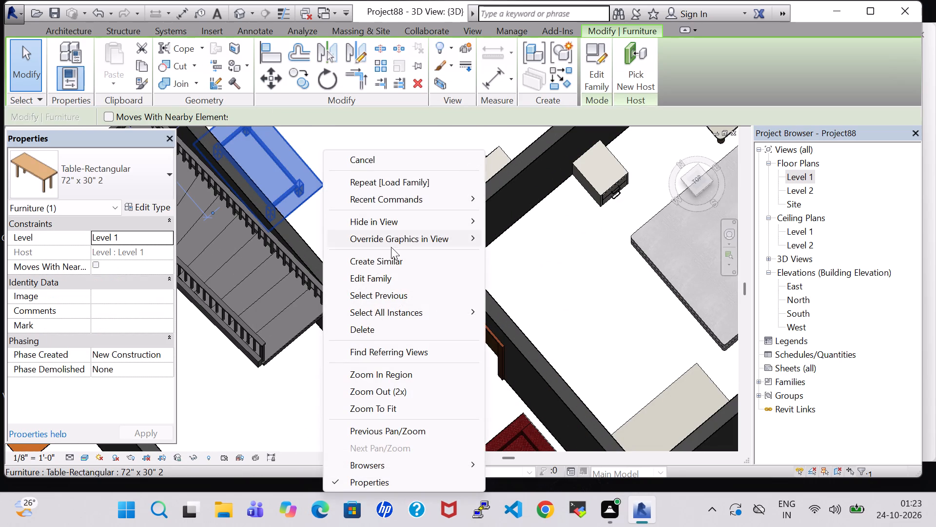
double_click(793, 171)
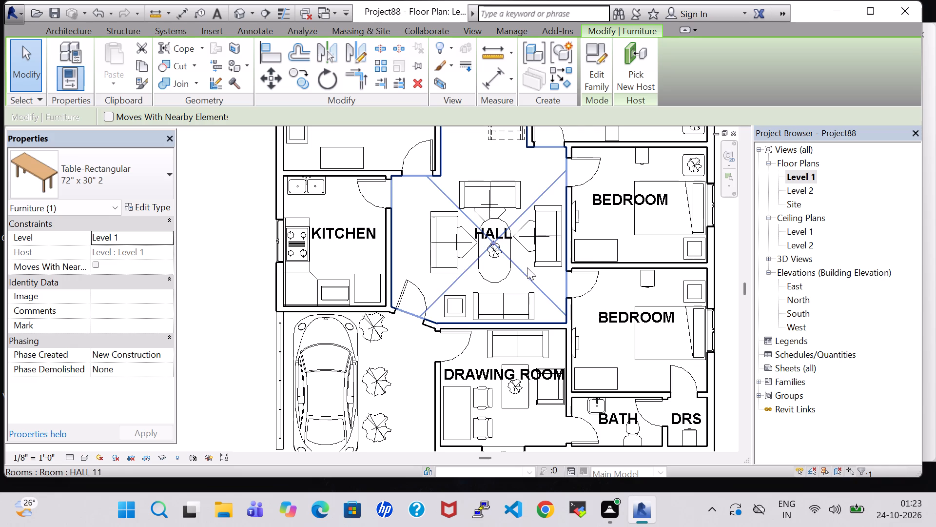
middle_drag(601, 233, 607, 326)
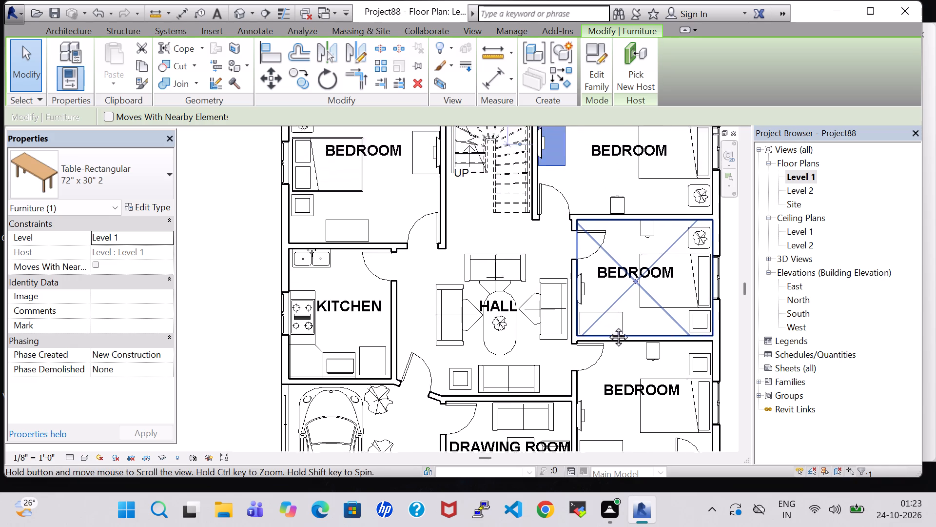
middle_drag(607, 326, 576, 406)
right_click(529, 257)
click(578, 257)
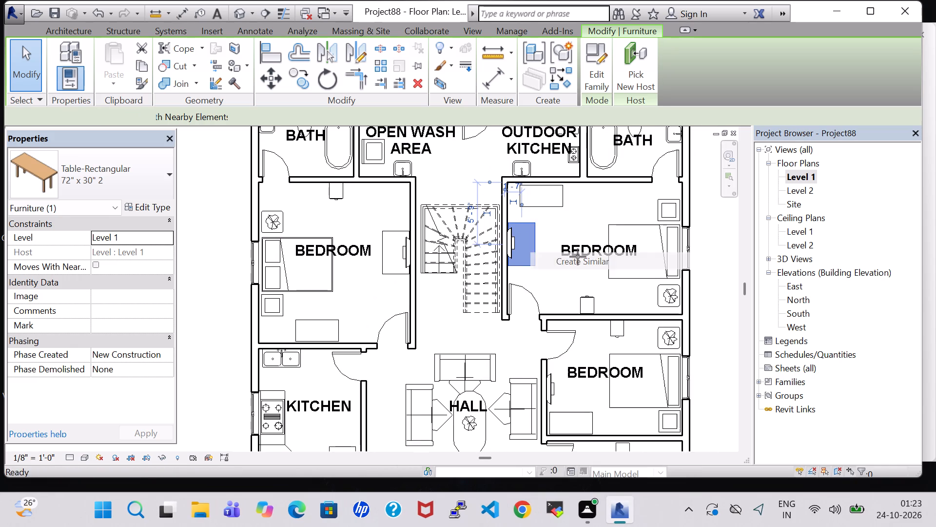
middle_drag(534, 199, 542, 324)
scroll(542, 320, up, 7)
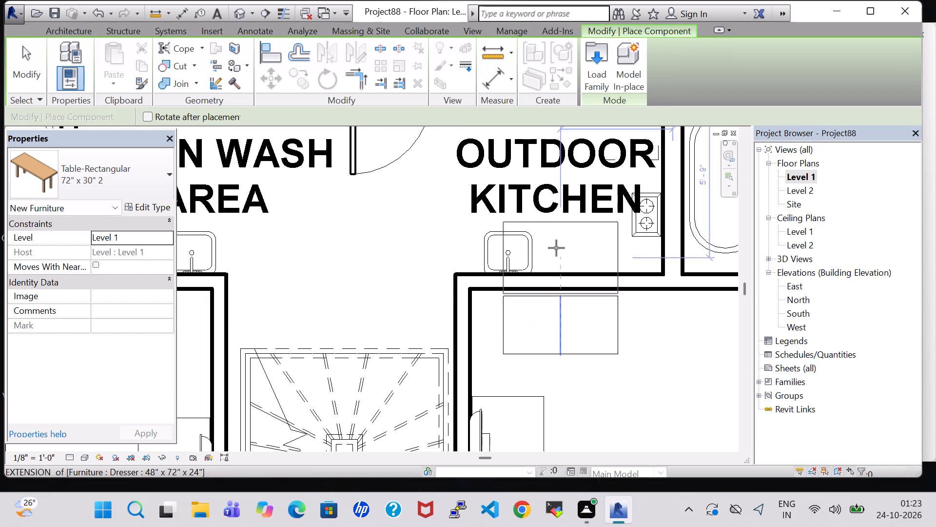
middle_drag(550, 215, 558, 263)
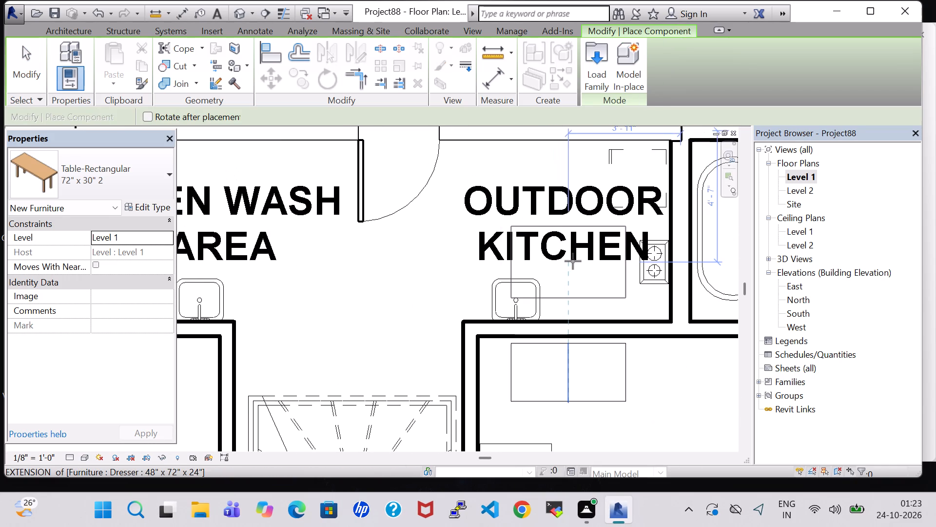
key(space)
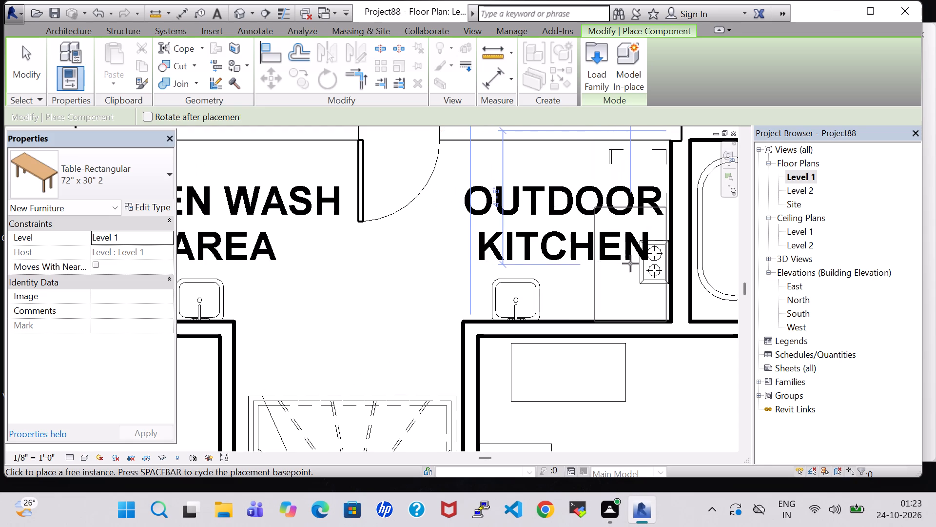
click(632, 263)
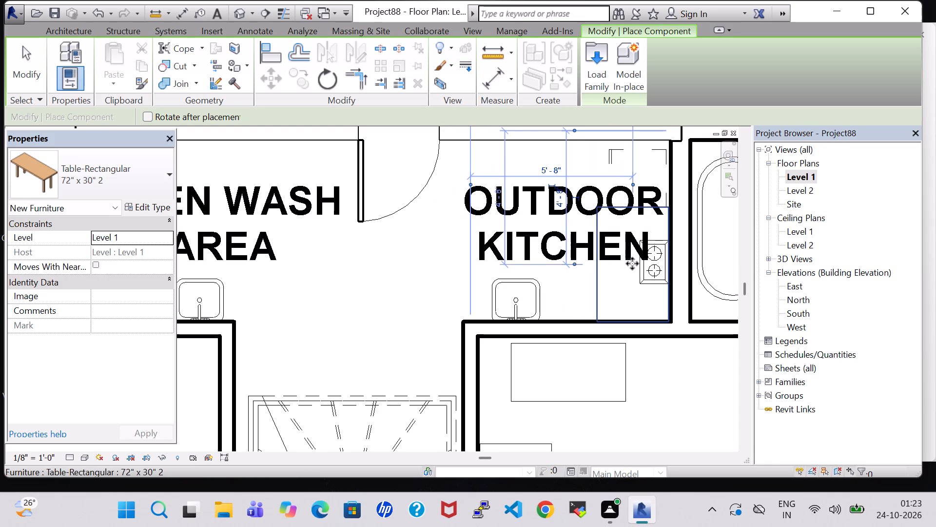
key(Escape)
key(Escape)
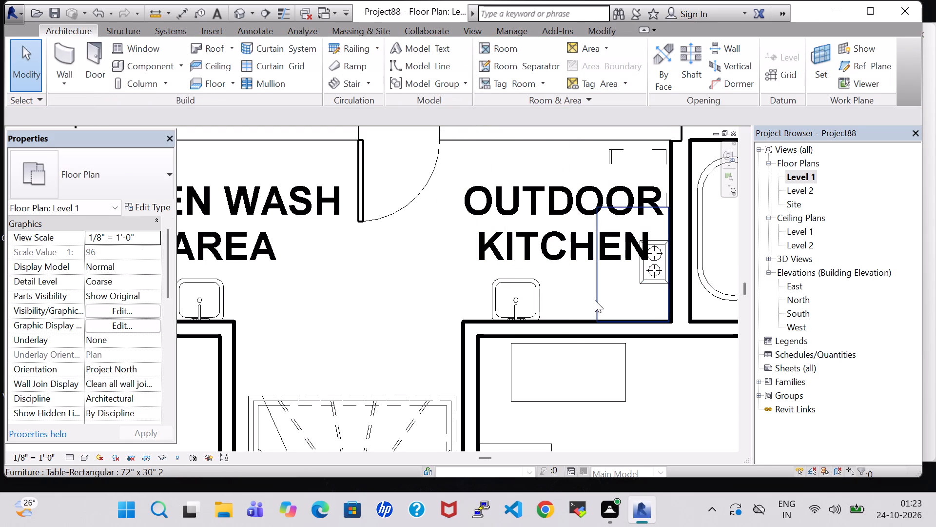
Duplicate the outdoor kitchen table's type under the suggested name, with length 3' 0" and width 2' 0".
click(596, 300)
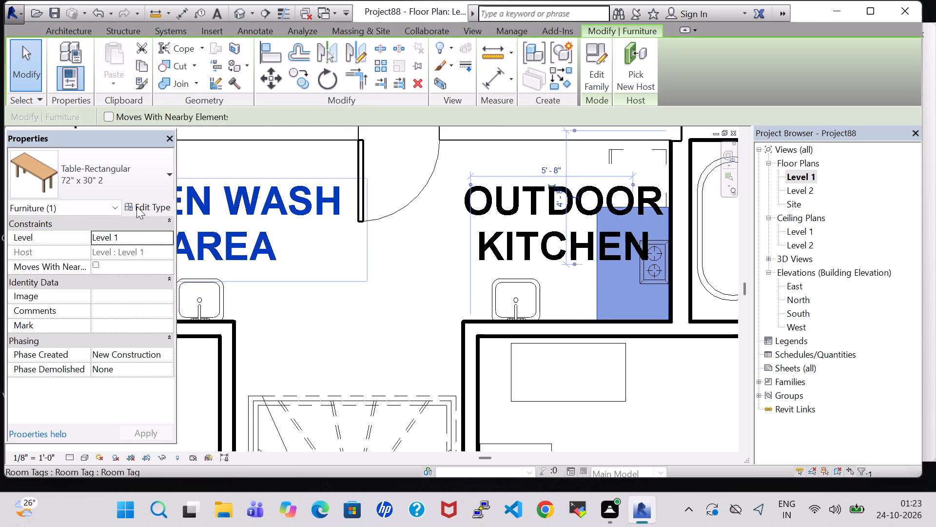
click(136, 206)
click(533, 113)
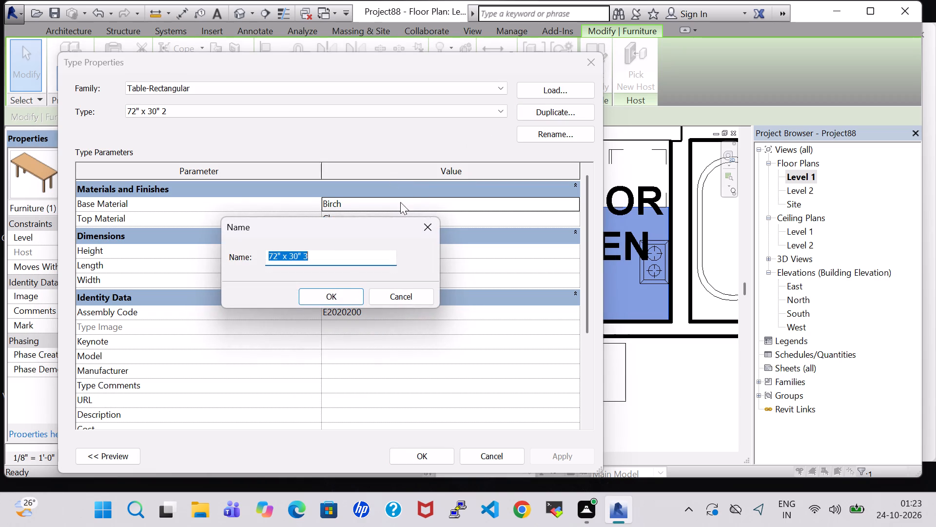
click(332, 297)
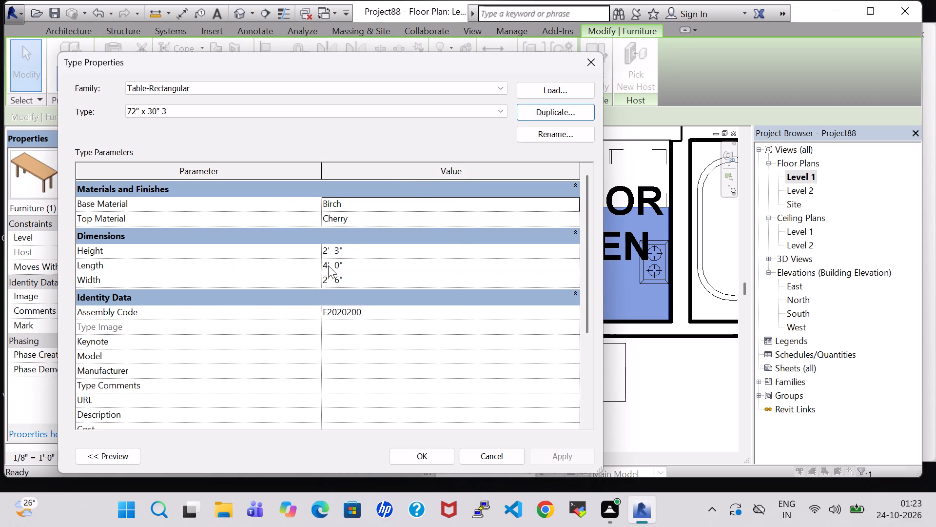
click(328, 264)
key(BackSpace)
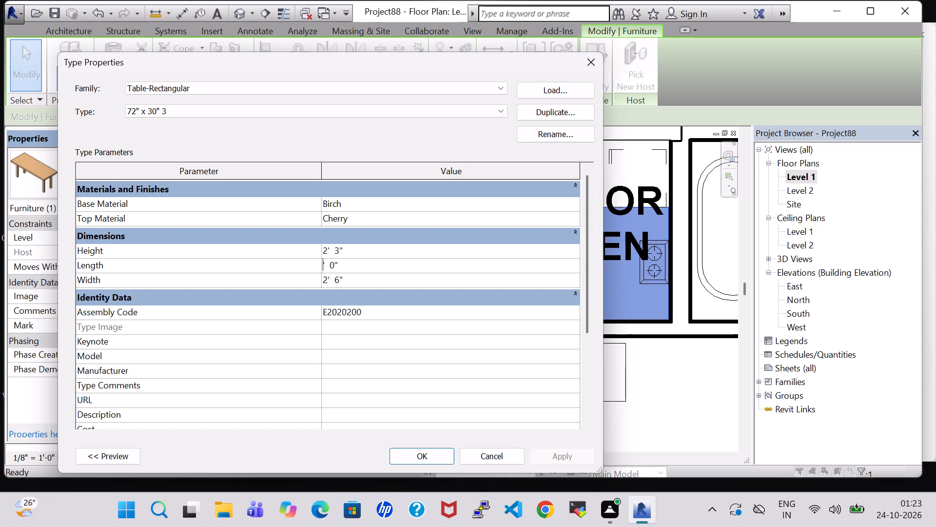
key(3)
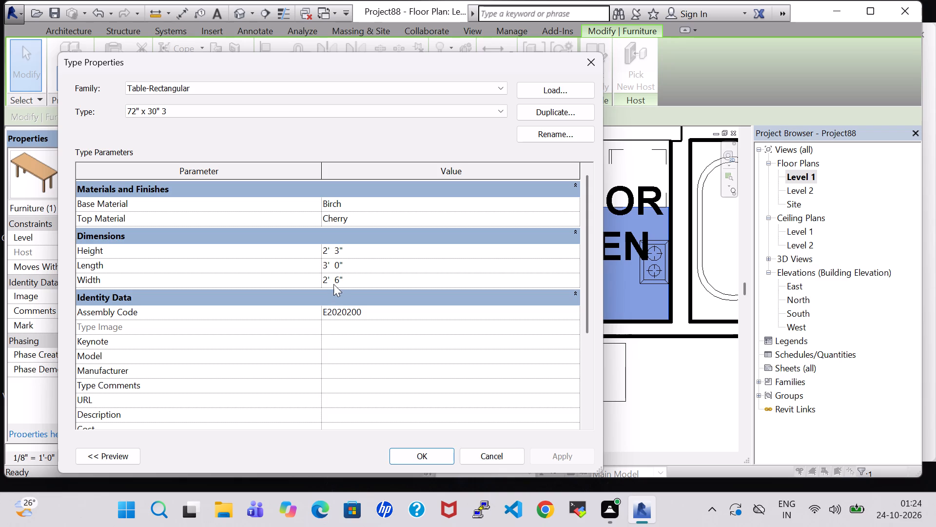
click(340, 284)
key(BackSpace)
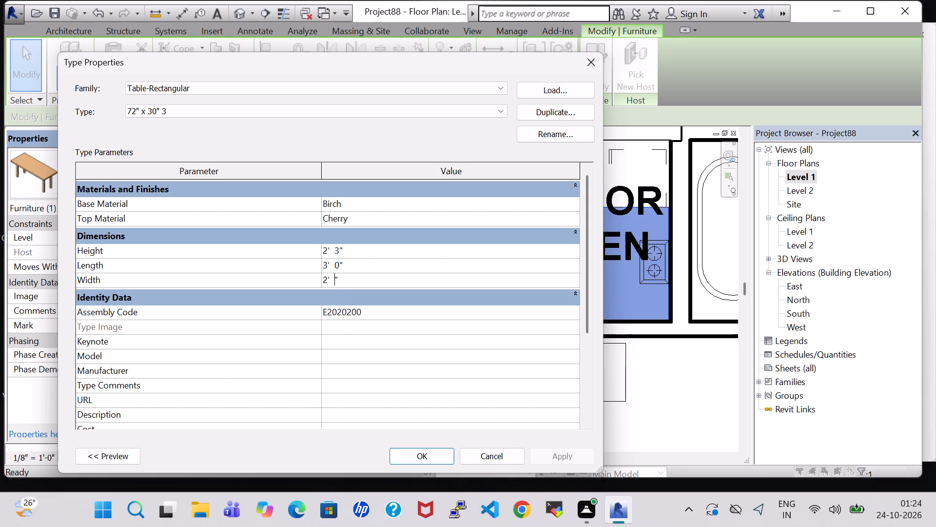
key(0)
click(431, 456)
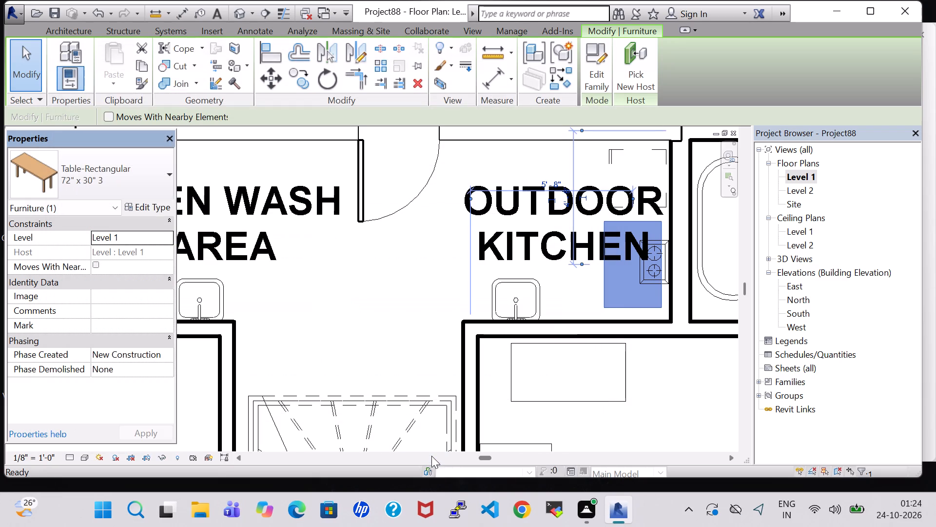
Nudge the outdoor kitchen table three increments east and one south, toward the wall beside the cooktop.
key(Right)
key(Right)
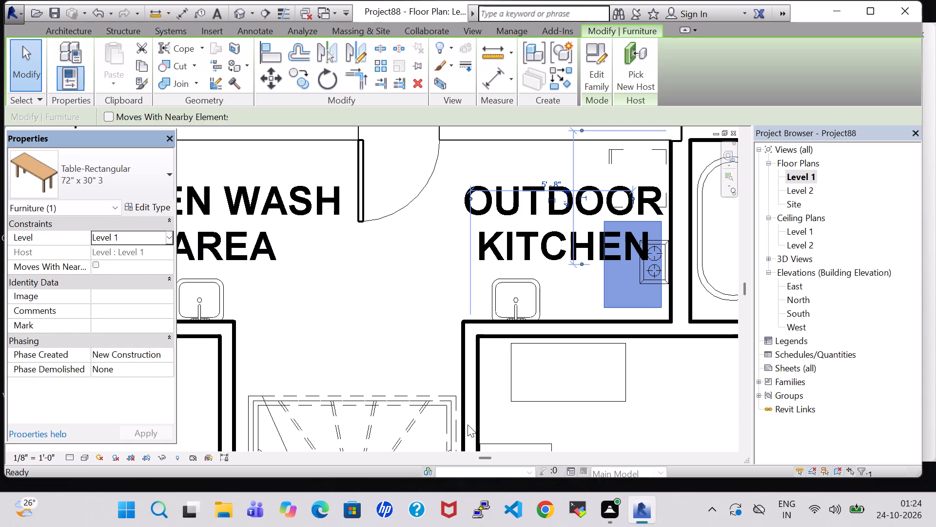
click(559, 297)
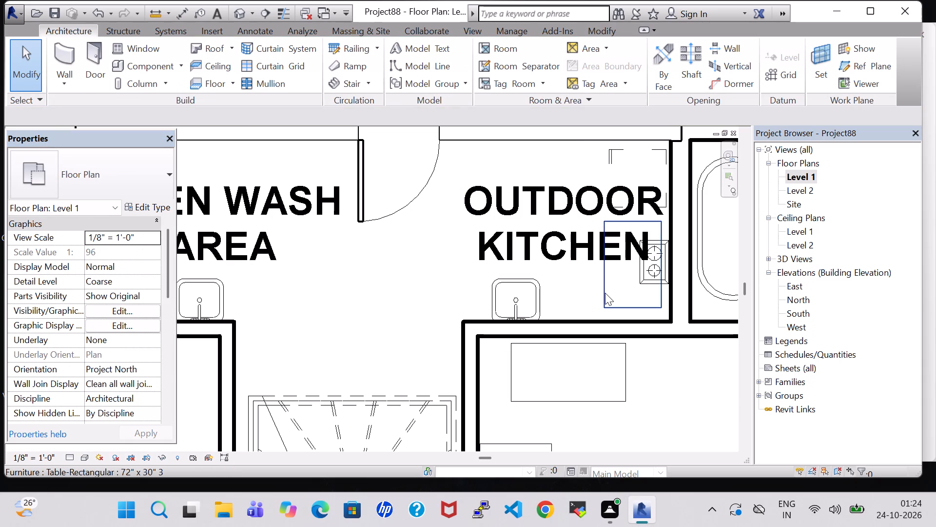
click(605, 293)
key(Right)
key(Right)
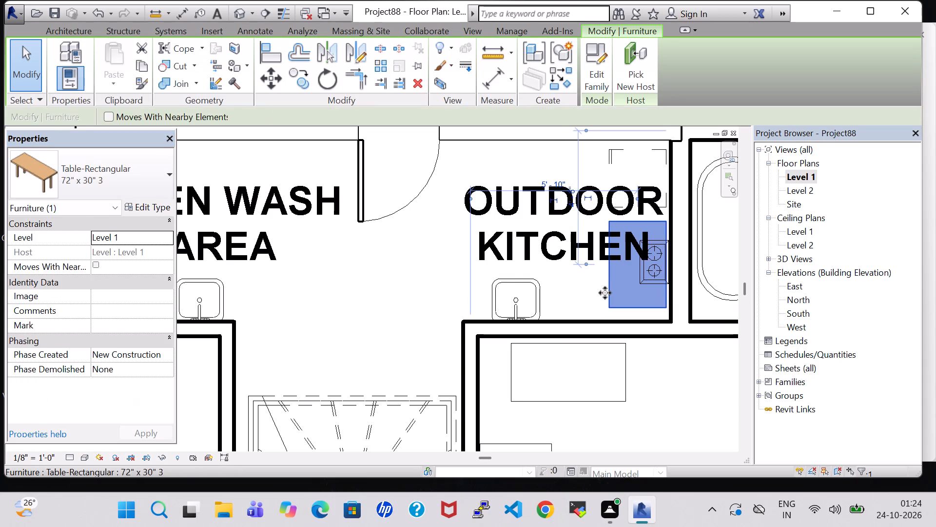
key(Right)
key(Down)
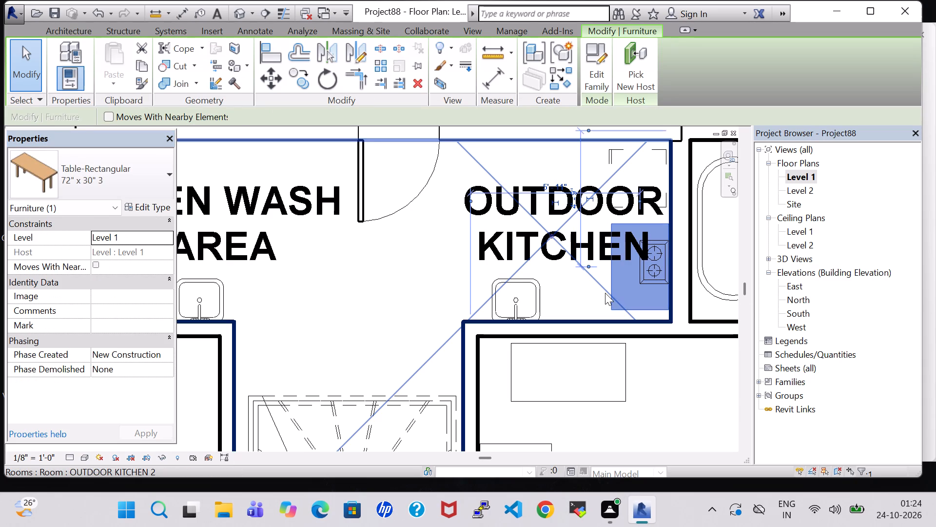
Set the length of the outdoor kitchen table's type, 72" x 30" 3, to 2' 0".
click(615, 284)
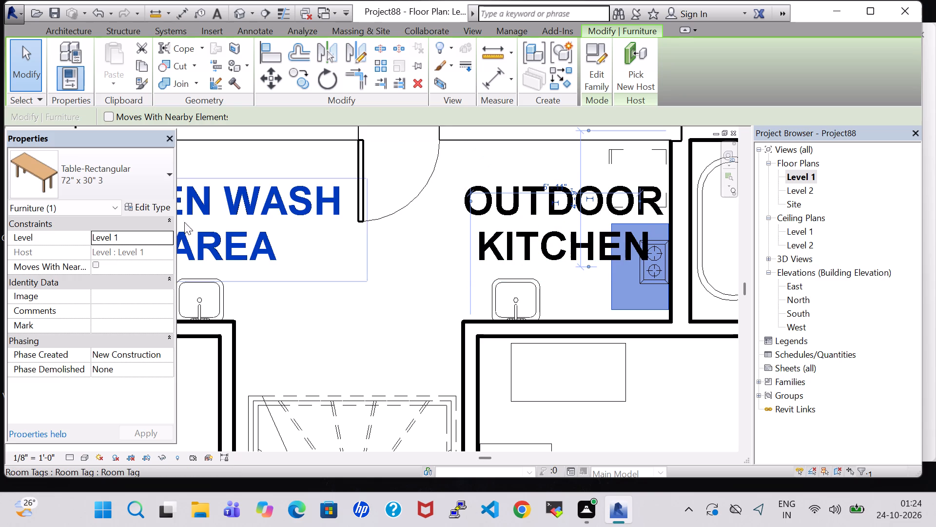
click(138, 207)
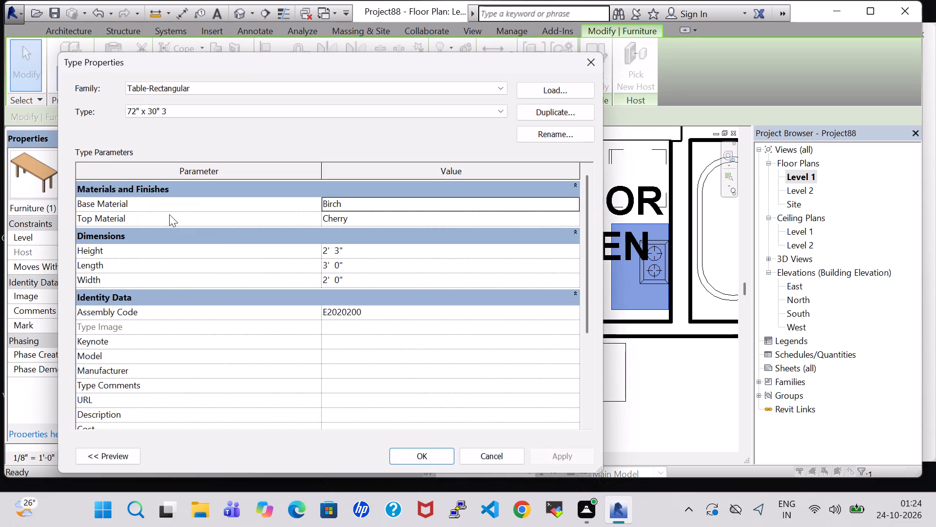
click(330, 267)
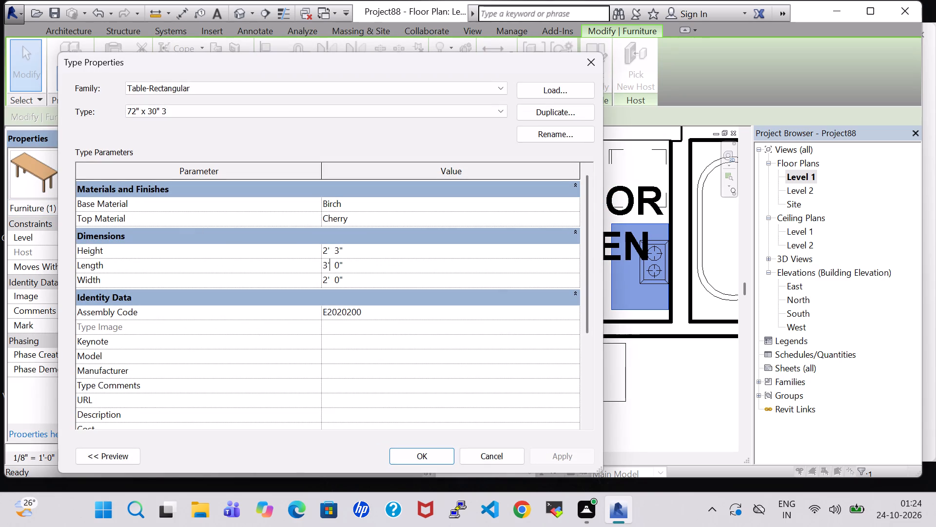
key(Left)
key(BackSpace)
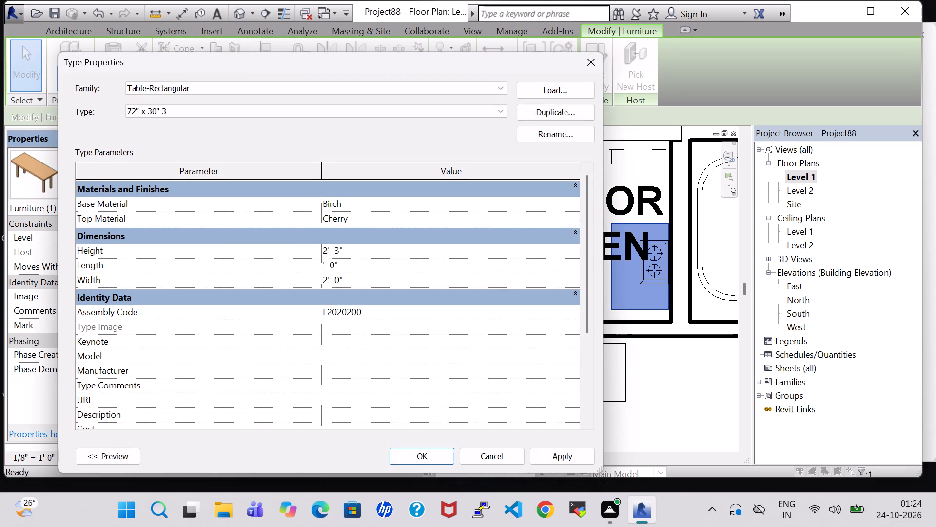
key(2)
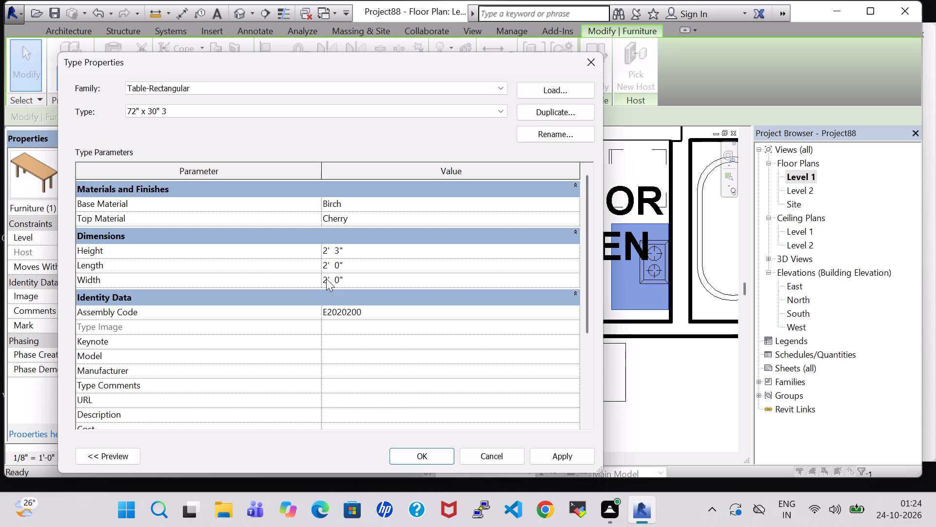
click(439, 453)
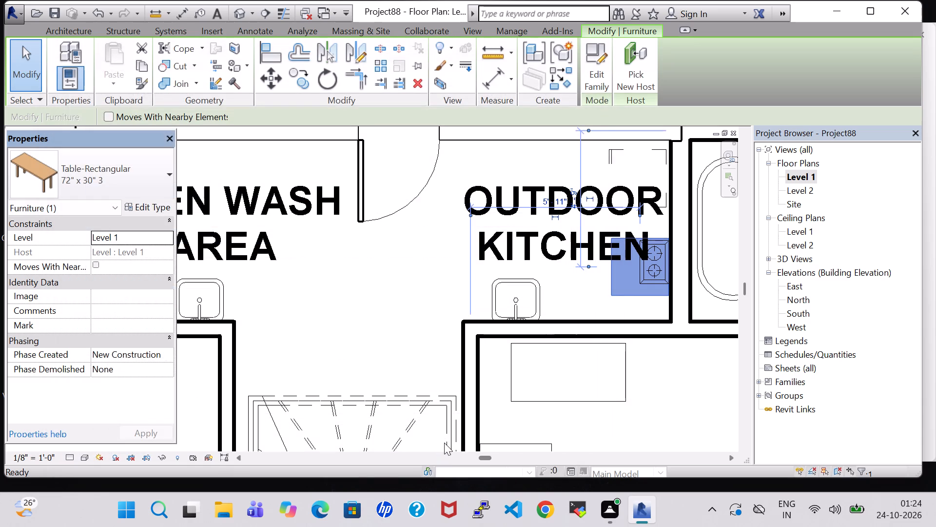
Set the length of the outdoor kitchen table's type to 2' 5".
click(609, 288)
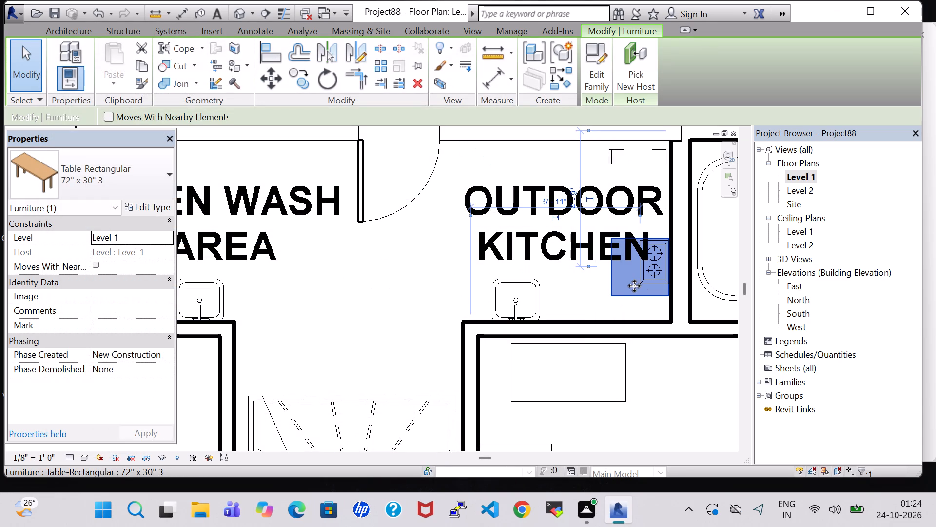
click(144, 211)
click(341, 268)
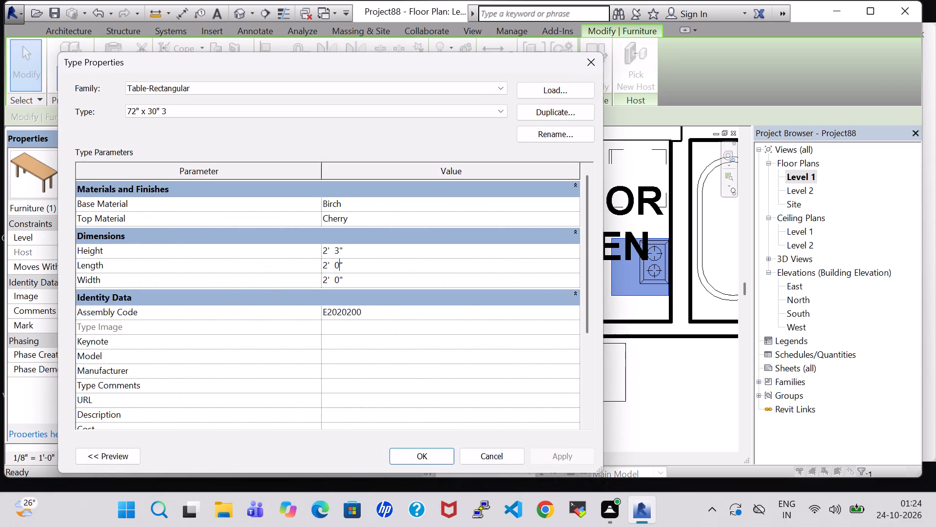
key(BackSpace)
key(5)
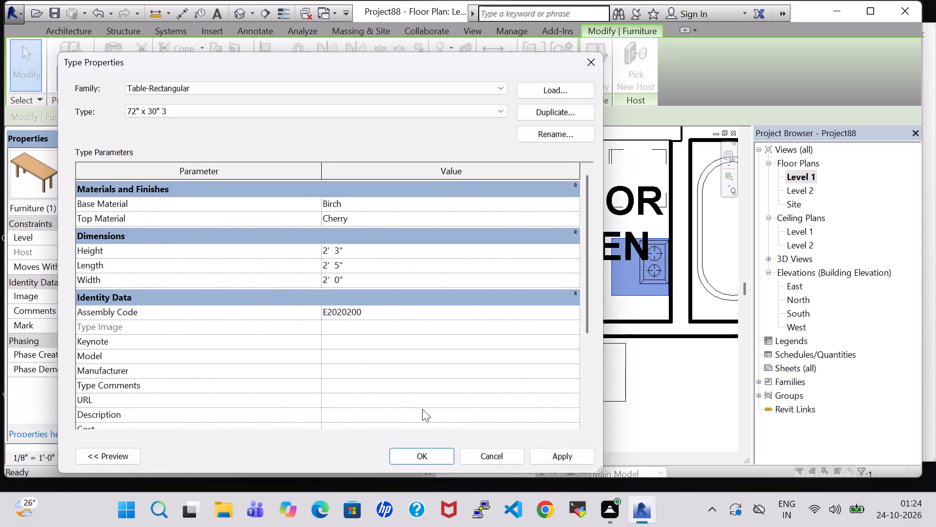
click(439, 452)
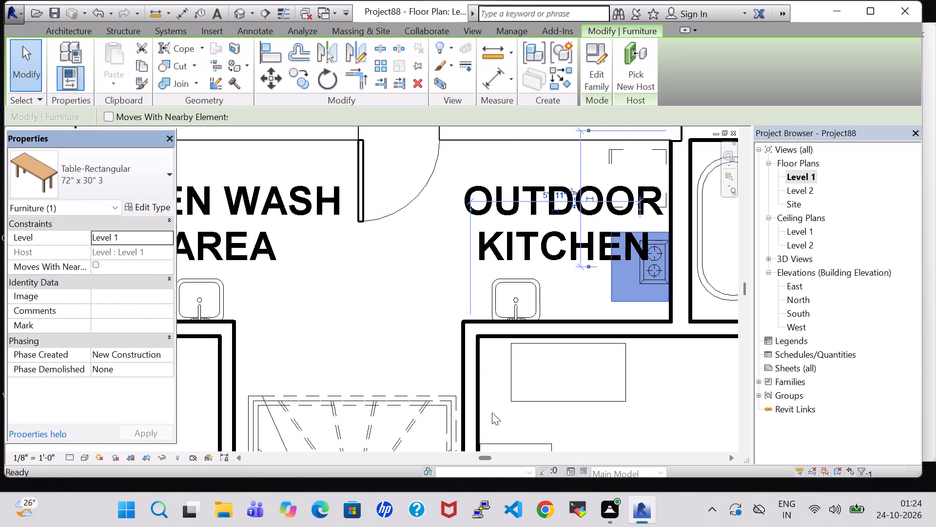
Nudge the outdoor kitchen table one increment north under the cooktop.
key(Up)
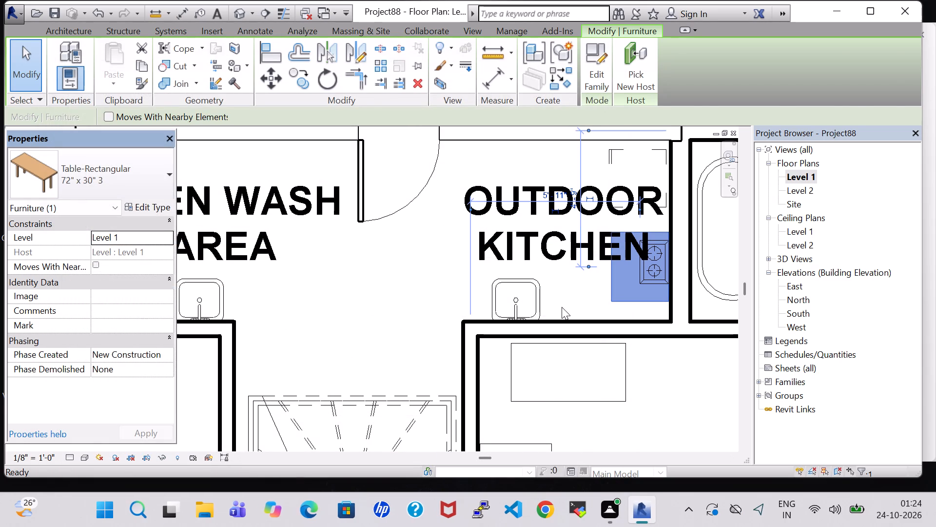
click(564, 303)
key(Up)
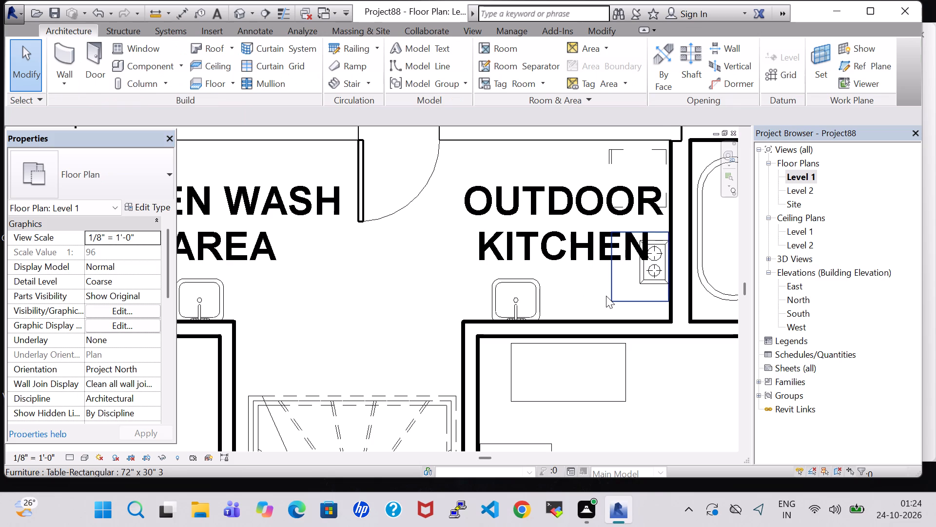
click(606, 296)
key(Up)
Examine the outdoor kitchen's table and cooktop in the 3D view, from overhead and from a low side angle.
click(232, 18)
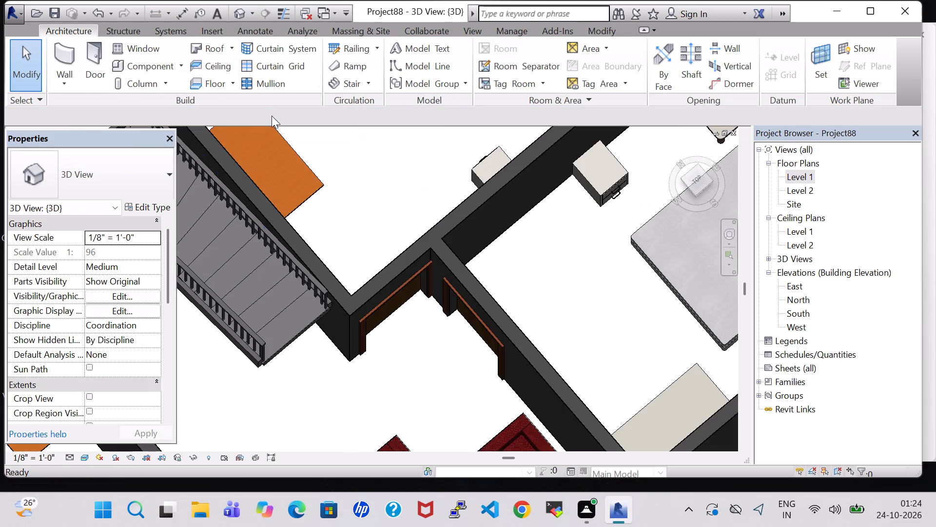
middle_drag(326, 199, 244, 407)
middle_drag(240, 411, 359, 335)
middle_drag(362, 335, 531, 475)
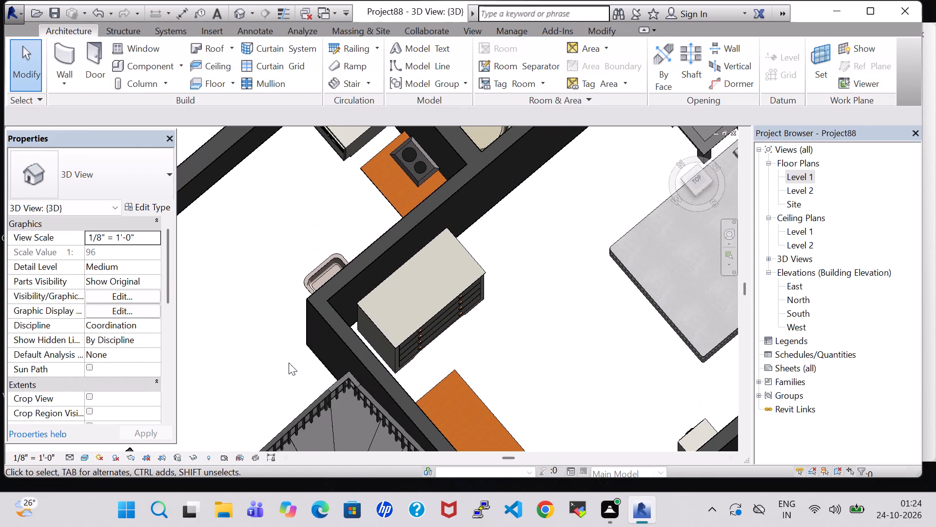
shift+middle_drag(255, 370, 310, 351)
middle_drag(231, 354, 745, 318)
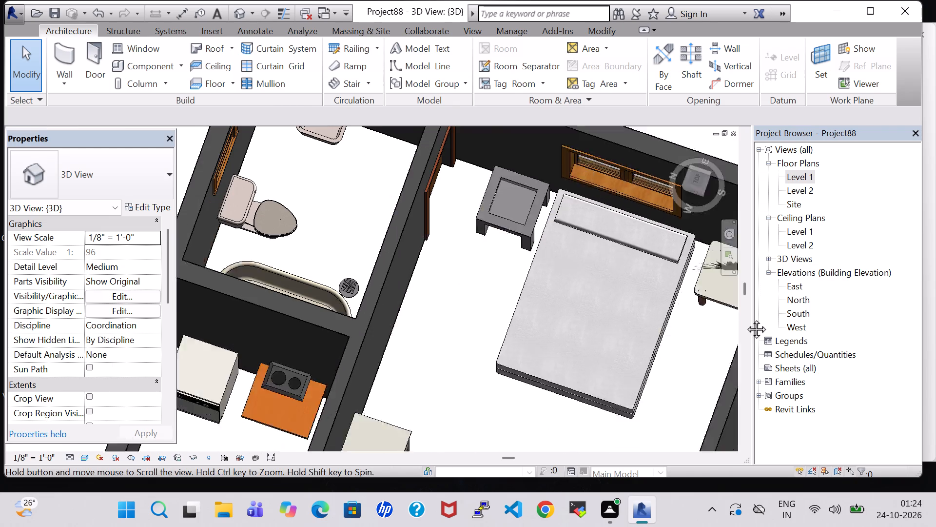
middle_drag(745, 318, 772, 318)
middle_drag(571, 414, 601, 261)
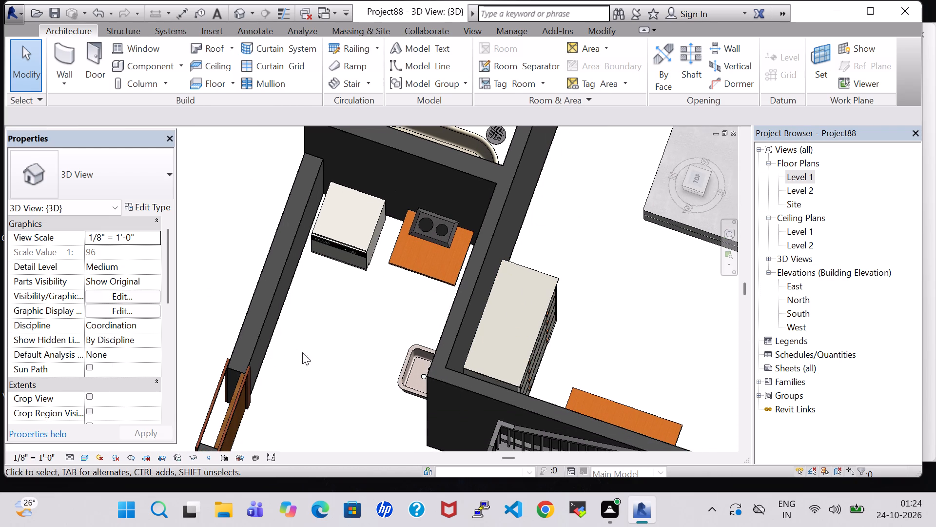
shift+middle_click(316, 398)
shift+middle_drag(316, 398, 344, 355)
scroll(349, 329, up, 4)
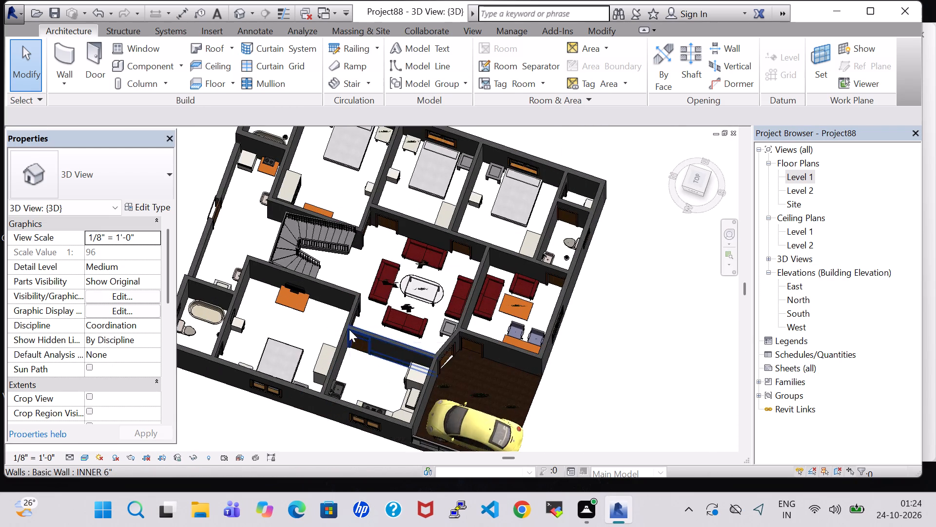
scroll(349, 329, up, 3)
middle_drag(513, 359, 541, 365)
middle_drag(397, 324, 541, 366)
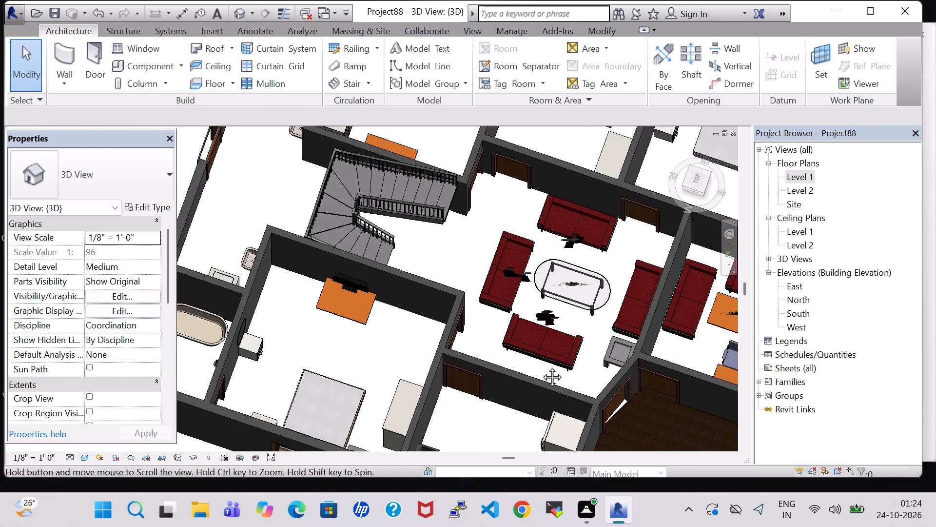
middle_drag(541, 366, 561, 373)
scroll(340, 266, up, 3)
middle_drag(340, 266, 355, 228)
shift+scroll(340, 266, up, 1)
shift+middle_drag(301, 243, 316, 201)
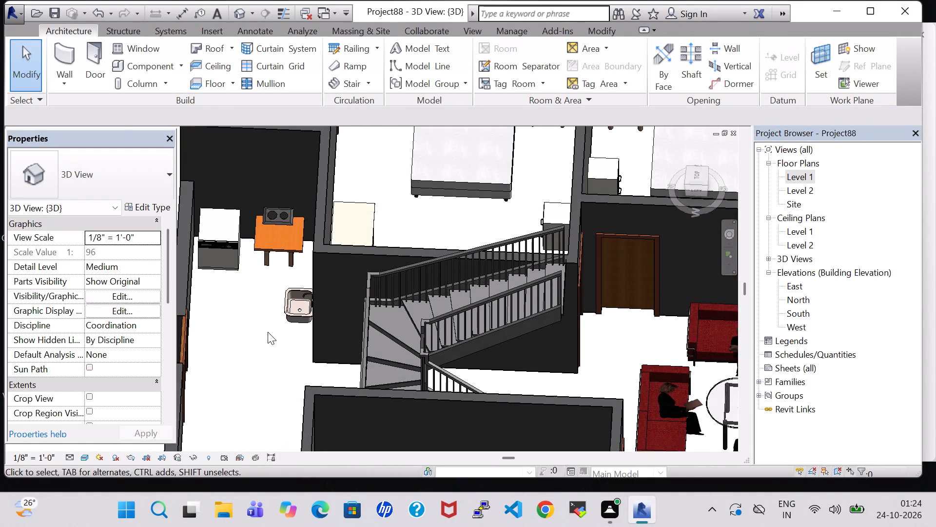
scroll(265, 338, up, 4)
middle_drag(265, 338, 272, 274)
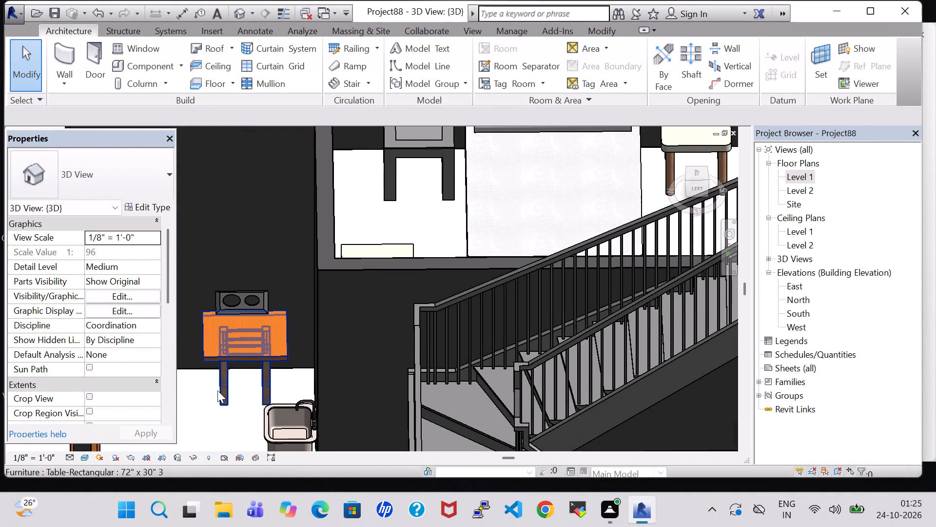
middle_drag(217, 390, 222, 361)
middle_drag(222, 361, 244, 267)
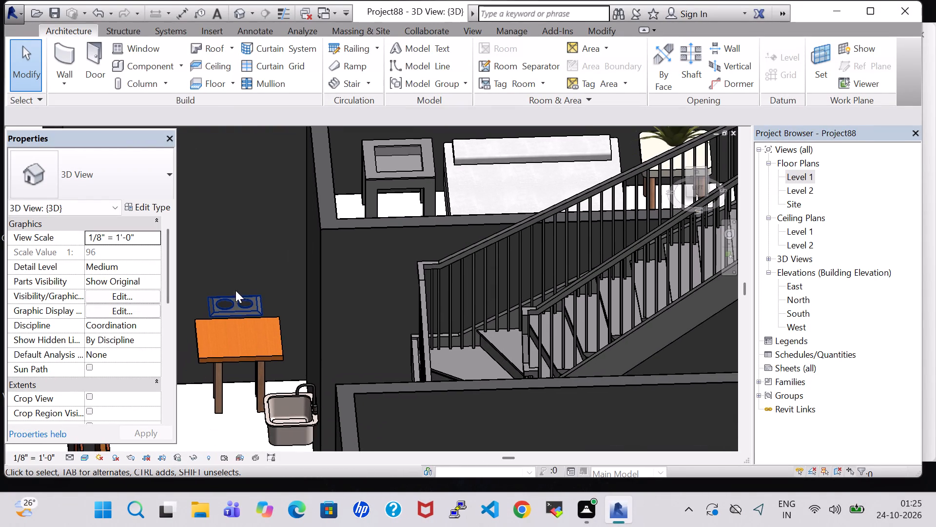
middle_drag(233, 363, 238, 330)
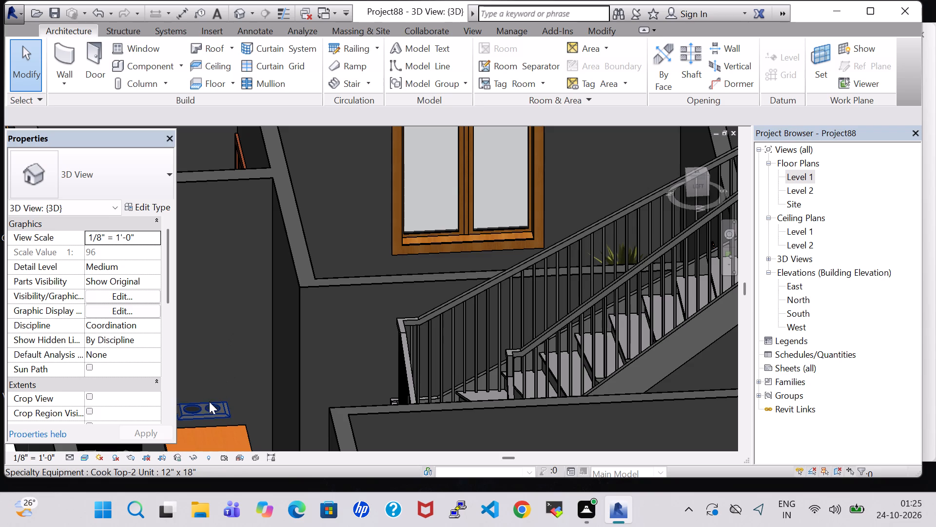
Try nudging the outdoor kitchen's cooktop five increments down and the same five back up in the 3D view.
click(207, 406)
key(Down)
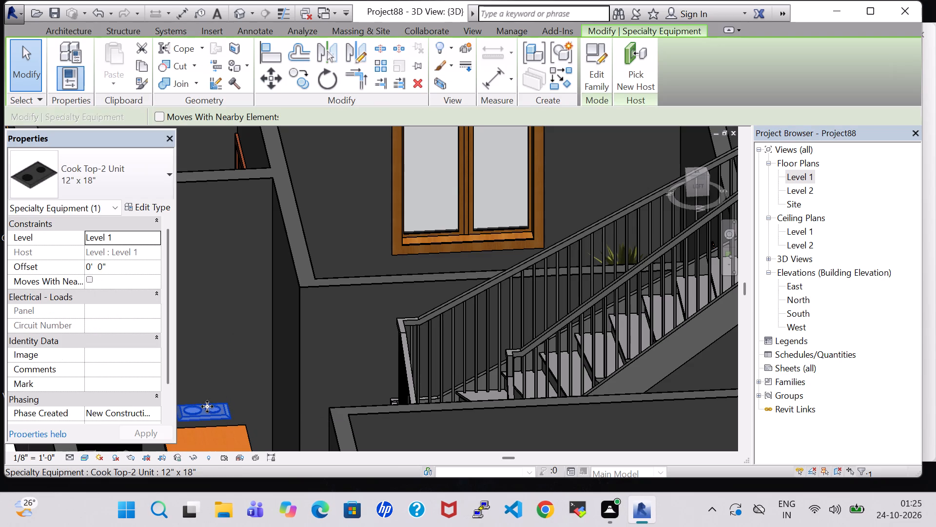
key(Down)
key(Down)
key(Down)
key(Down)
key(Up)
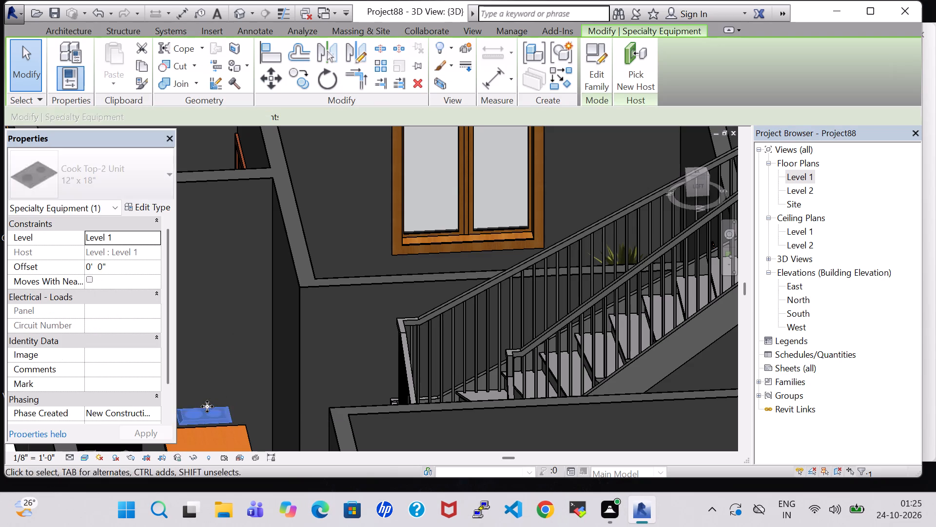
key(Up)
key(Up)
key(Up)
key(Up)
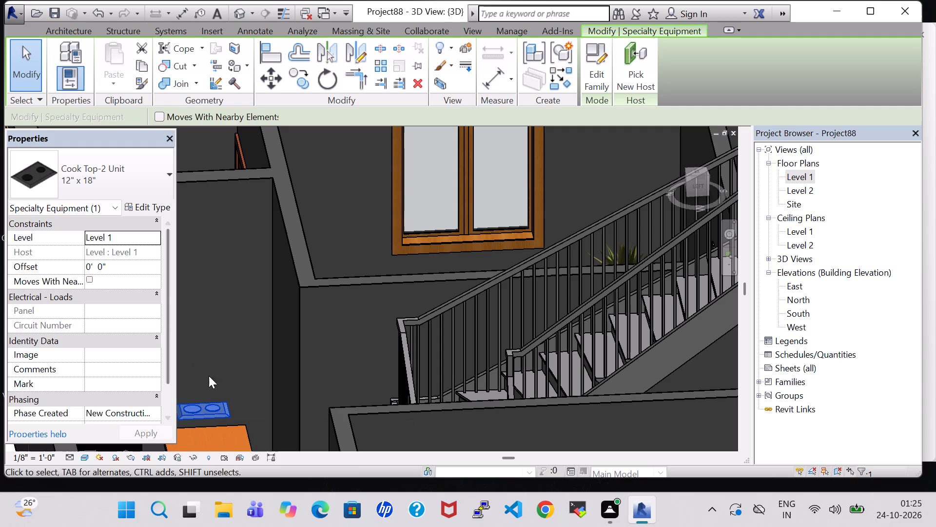
Set the height of the outdoor kitchen table's type, 72" x 30" 3, to 3' 3".
click(243, 432)
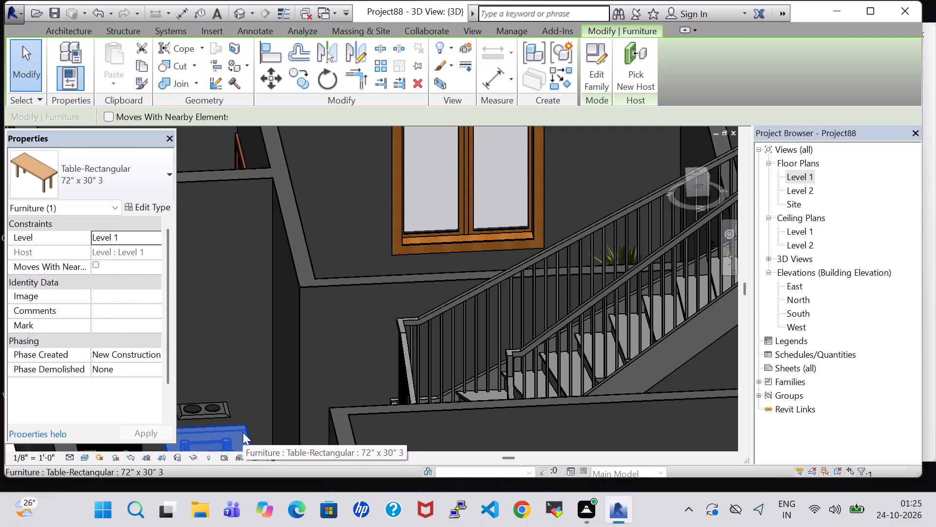
click(146, 206)
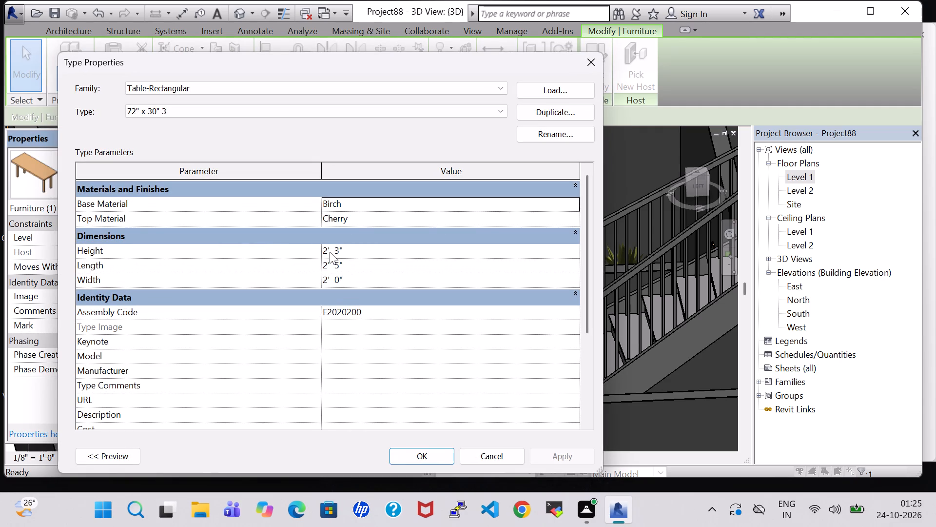
click(329, 252)
key(BackSpace)
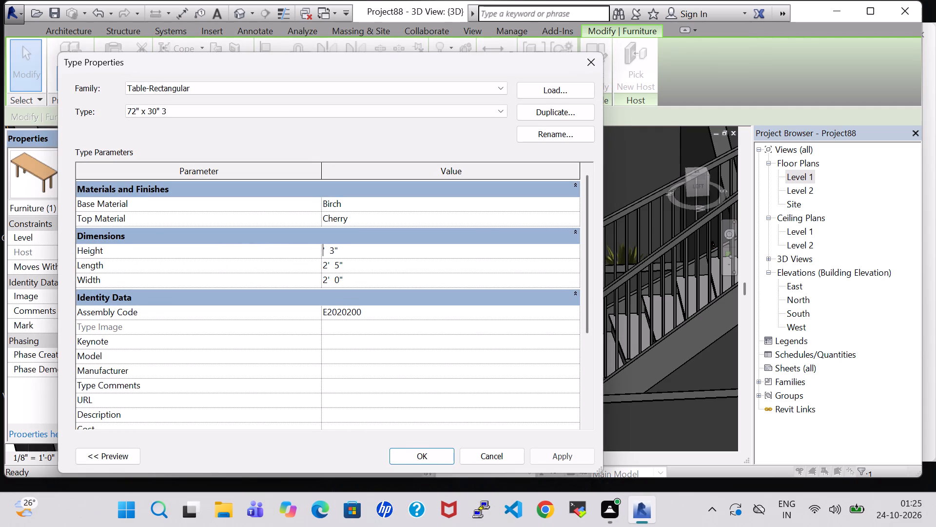
key(3)
click(393, 457)
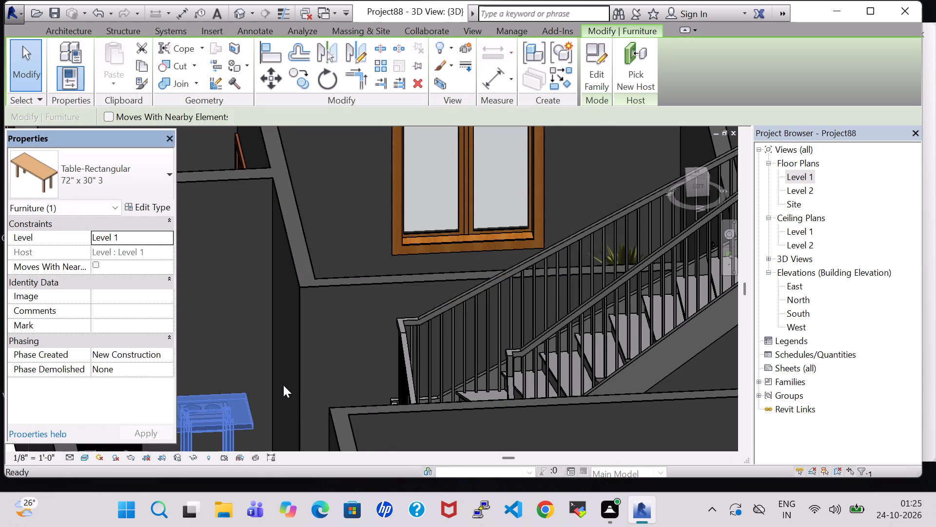
scroll(283, 385, up, 1)
middle_drag(282, 385, 269, 385)
middle_drag(270, 385, 290, 384)
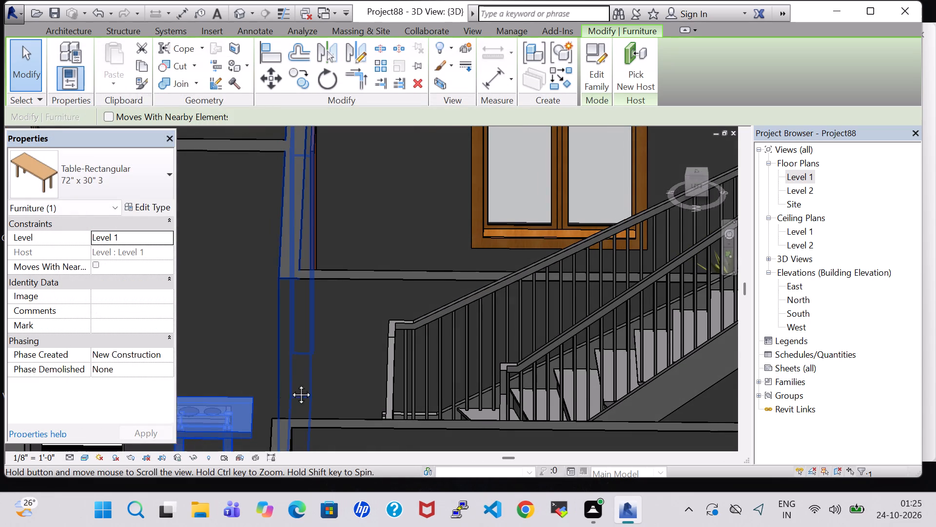
middle_drag(290, 384, 395, 376)
click(335, 343)
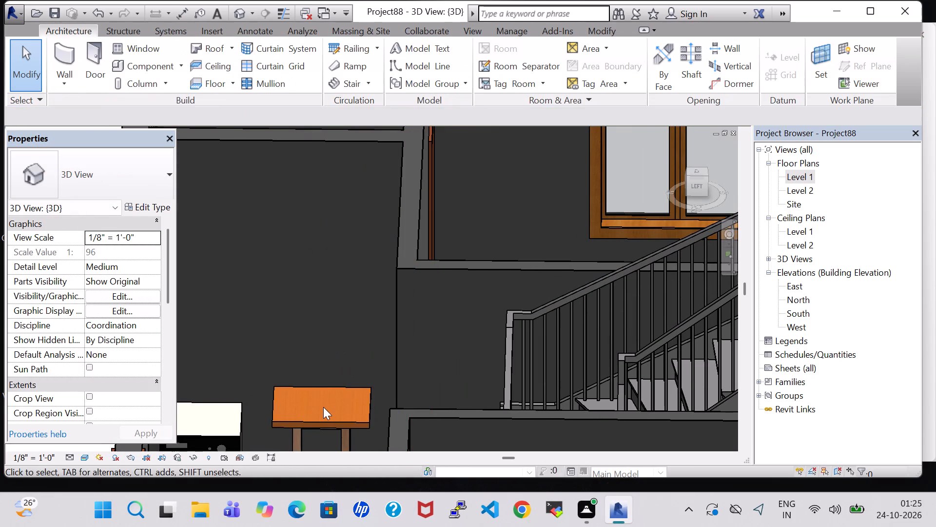
Set the height of the outdoor kitchen table's type, 72" x 30" 3, to 3' 0".
click(320, 422)
click(140, 207)
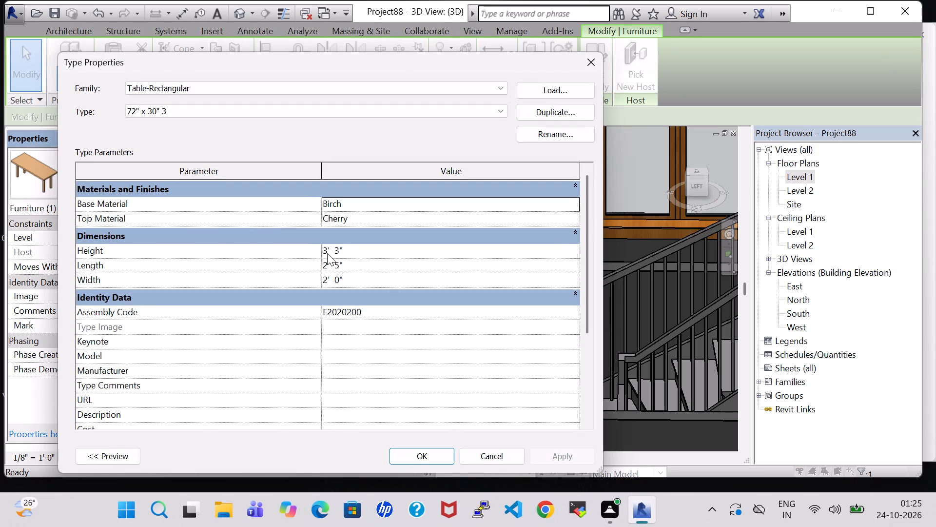
click(327, 253)
click(327, 253)
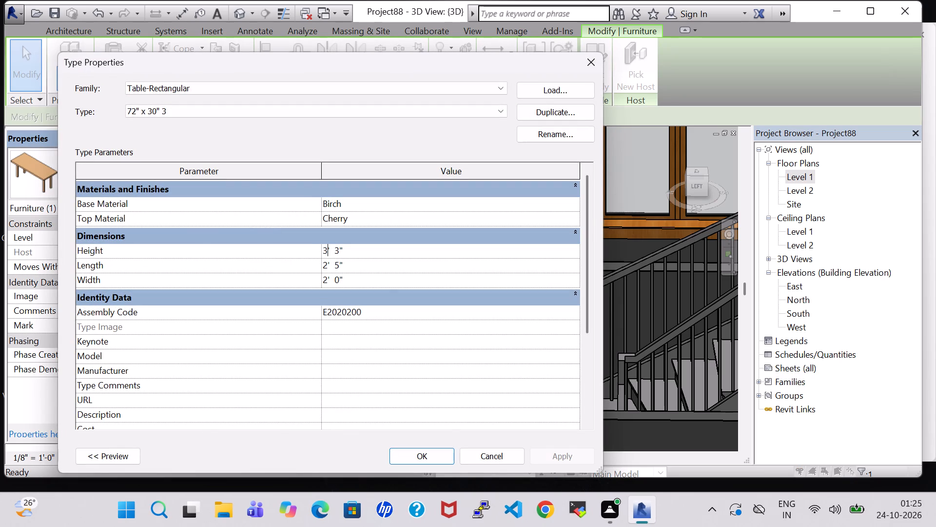
click(340, 253)
key(BackSpace)
key(0)
click(419, 454)
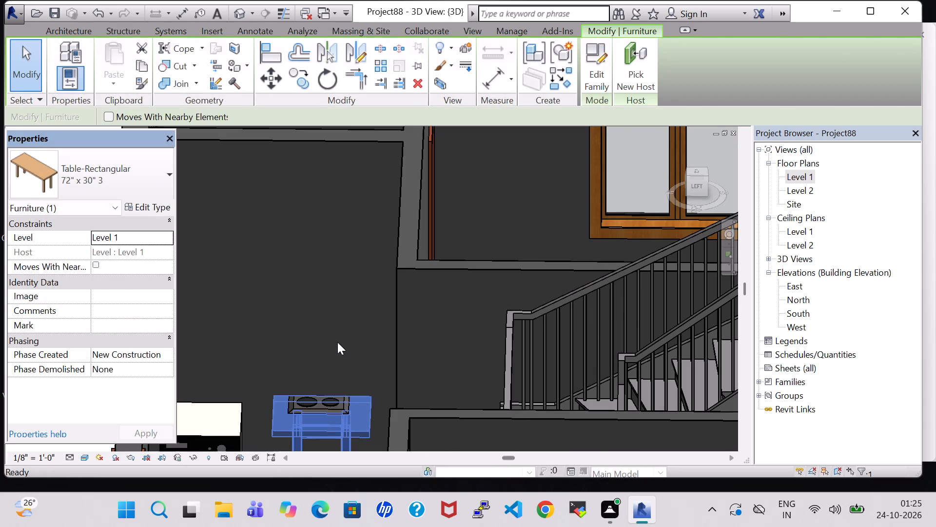
click(337, 342)
Nudge the outdoor kitchen's cooktop four increments down over the tabletop in the 3D view.
shift+middle_drag(328, 390, 324, 497)
shift+scroll(324, 497, up, 1)
shift+middle_drag(338, 338, 340, 360)
click(315, 409)
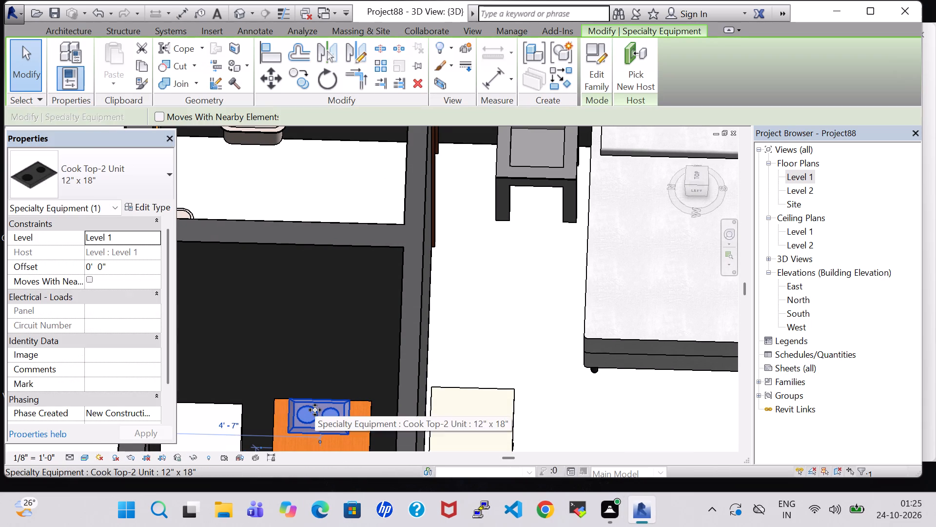
key(Down)
key(Down)
key(Down)
key(Down)
click(330, 324)
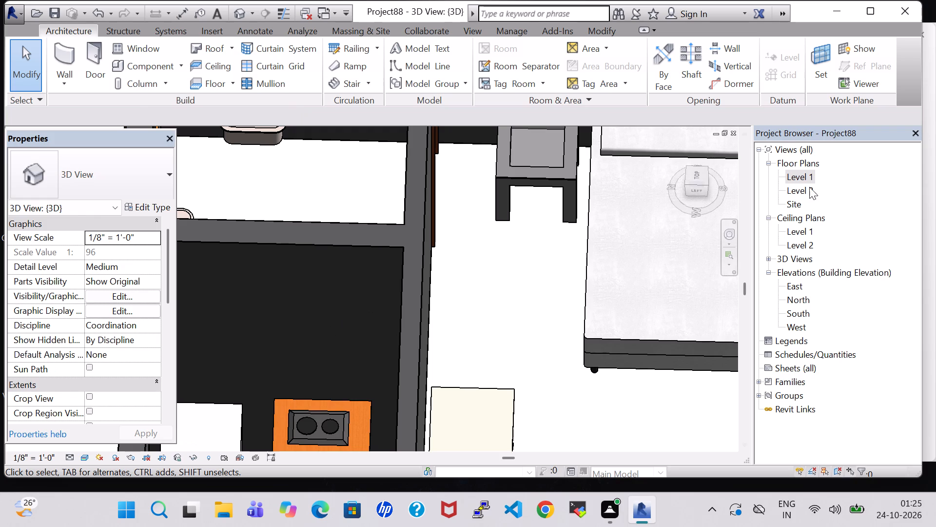
Examine the furnished rooms, outer walls and car porch in the 3D view and the hall area in the Level 1 floor plan.
double_click(797, 182)
scroll(653, 334, down, 5)
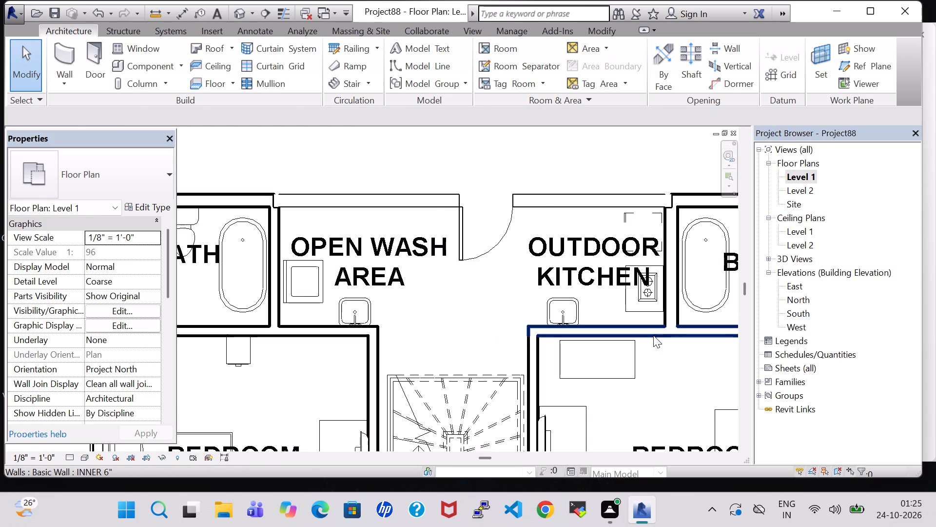
scroll(653, 335, down, 7)
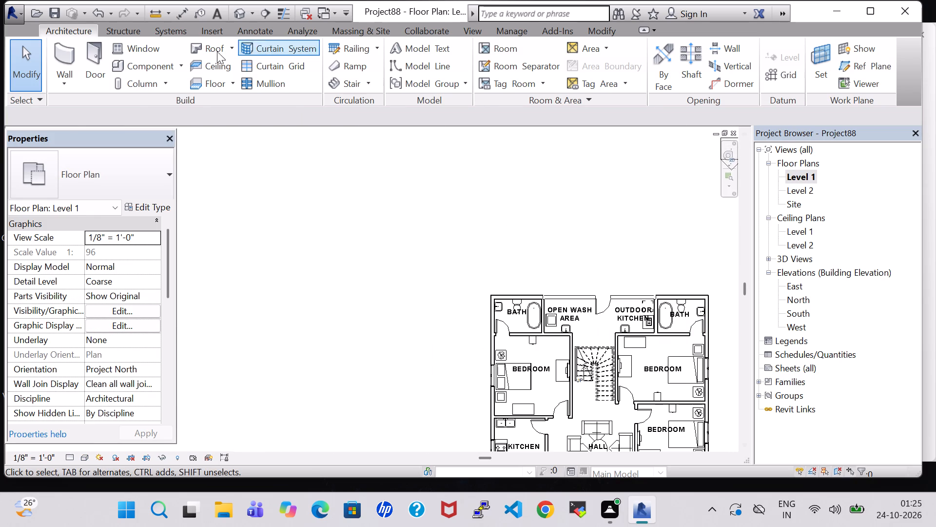
click(237, 10)
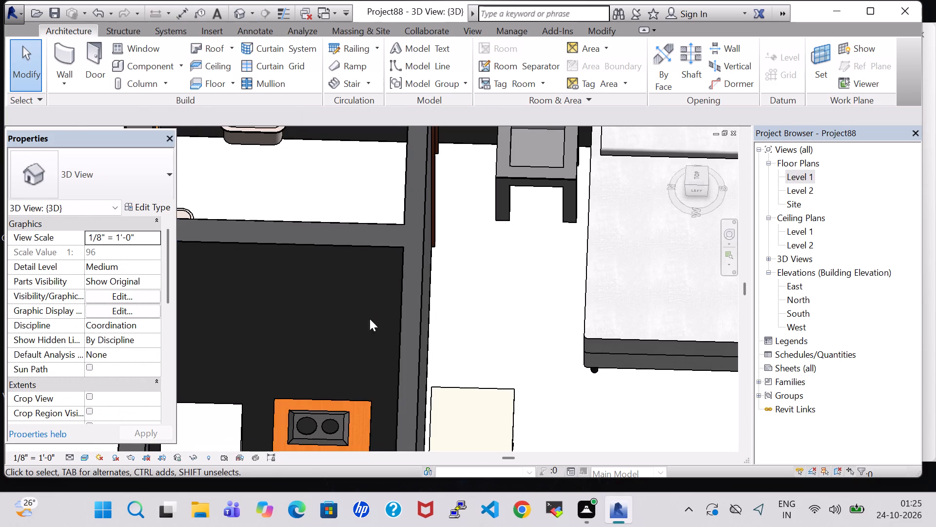
scroll(408, 389, down, 12)
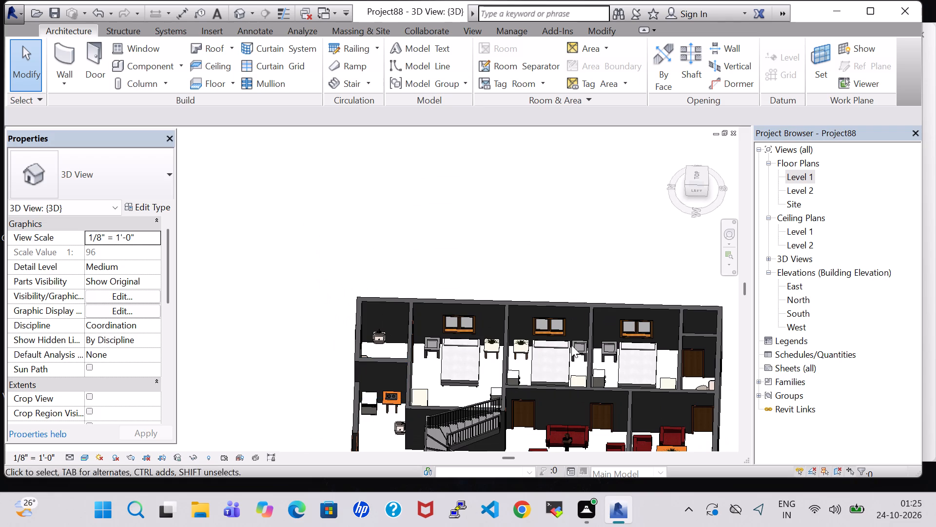
shift+middle_drag(596, 278, 468, 260)
shift+middle_drag(465, 259, 447, 253)
middle_drag(508, 385, 462, 242)
scroll(330, 234, up, 2)
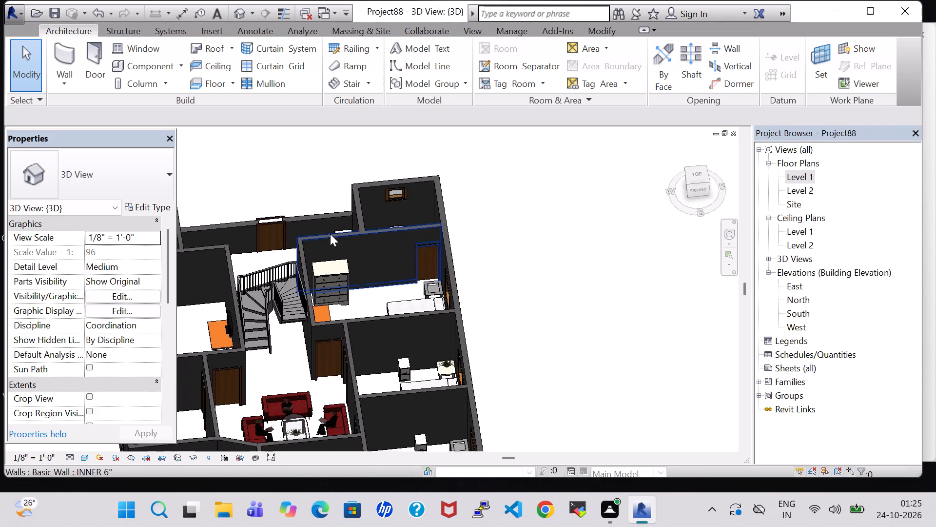
scroll(330, 234, up, 2)
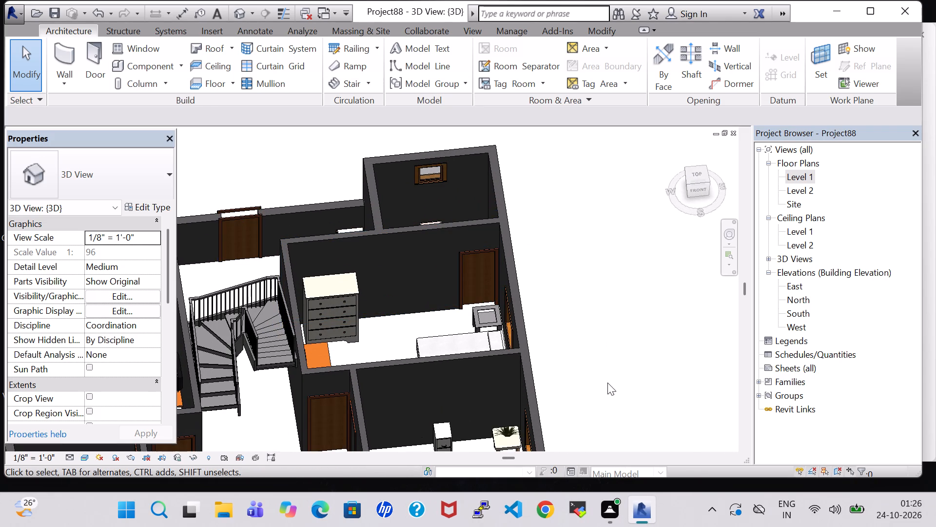
shift+middle_drag(608, 385, 587, 322)
shift+scroll(608, 385, up, 1)
shift+middle_drag(586, 316, 583, 306)
middle_drag(573, 406, 618, 249)
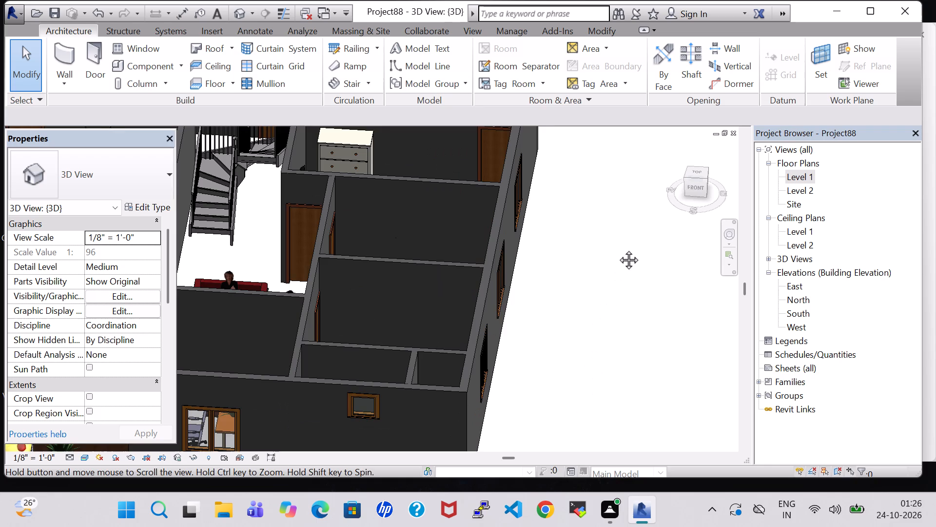
middle_drag(602, 368, 715, 263)
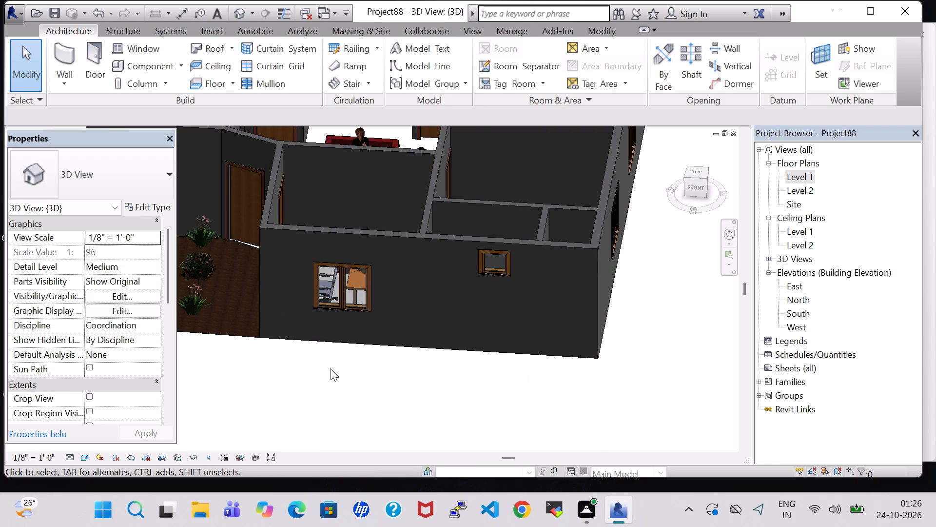
shift+middle_drag(259, 376, 295, 381)
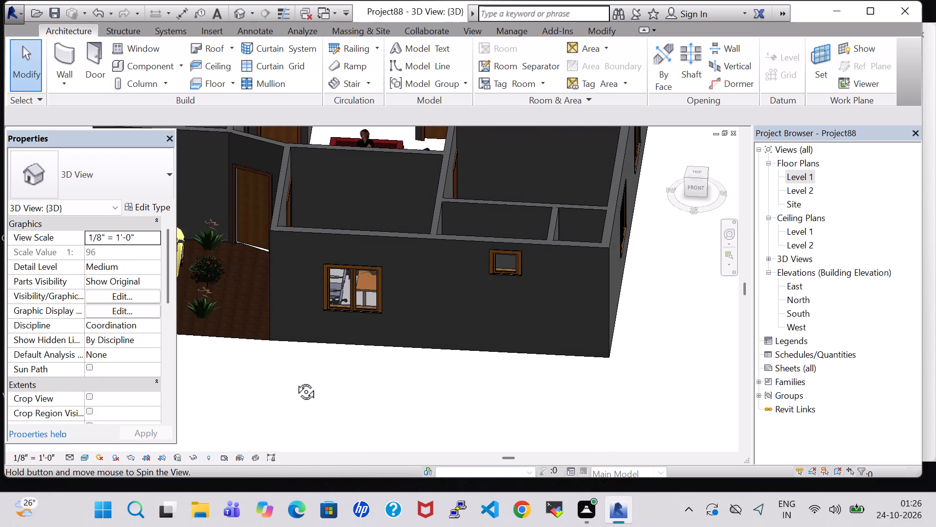
shift+middle_drag(295, 381, 366, 411)
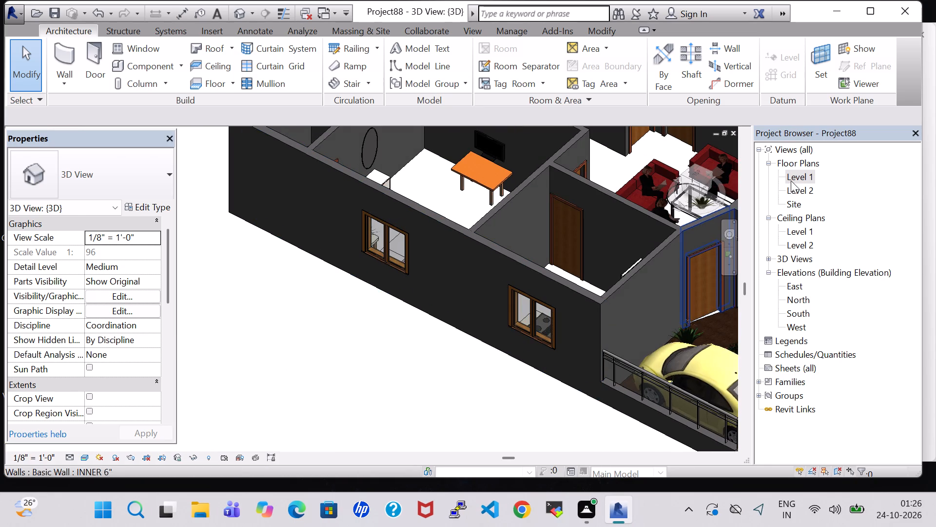
double_click(791, 181)
scroll(571, 337, down, 3)
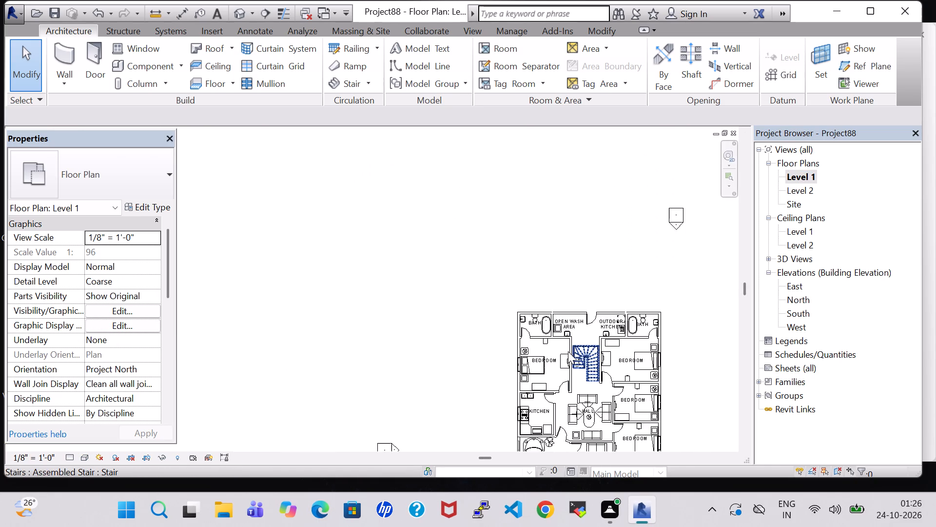
middle_drag(564, 329, 527, 238)
scroll(507, 319, up, 7)
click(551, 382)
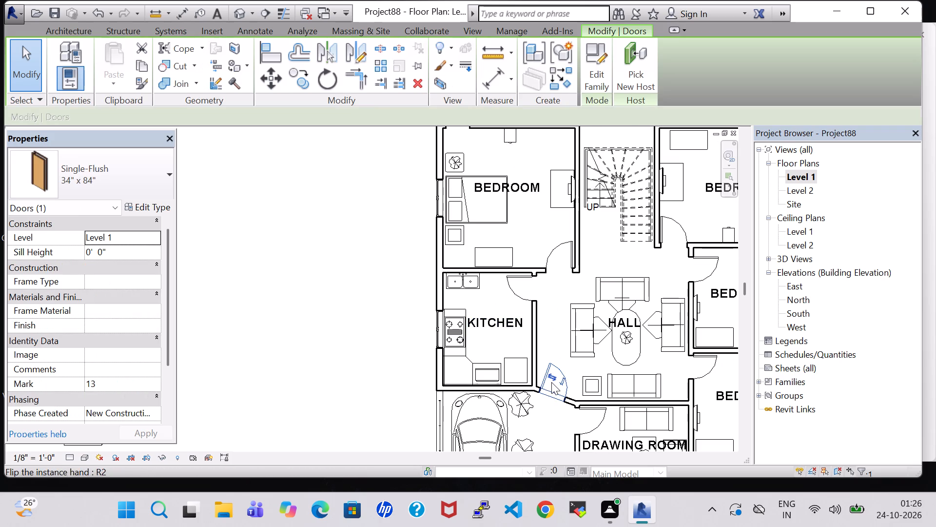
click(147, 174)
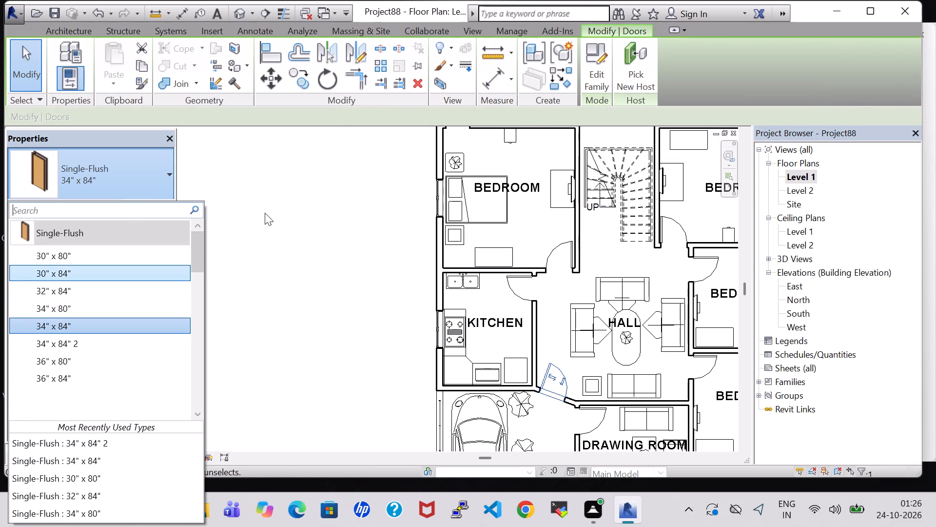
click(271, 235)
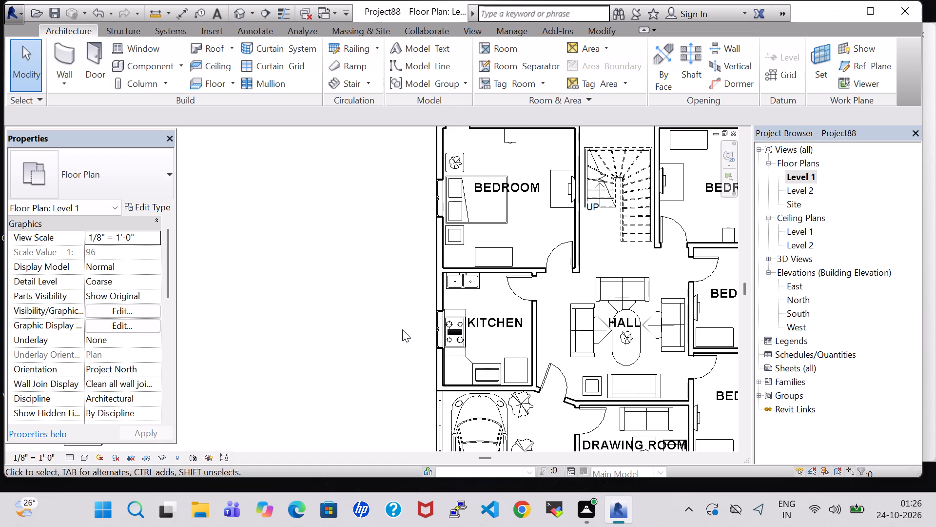
Delete the single-flush entrance door in the angled wall between the hall and the car porch.
click(554, 374)
key(Delete)
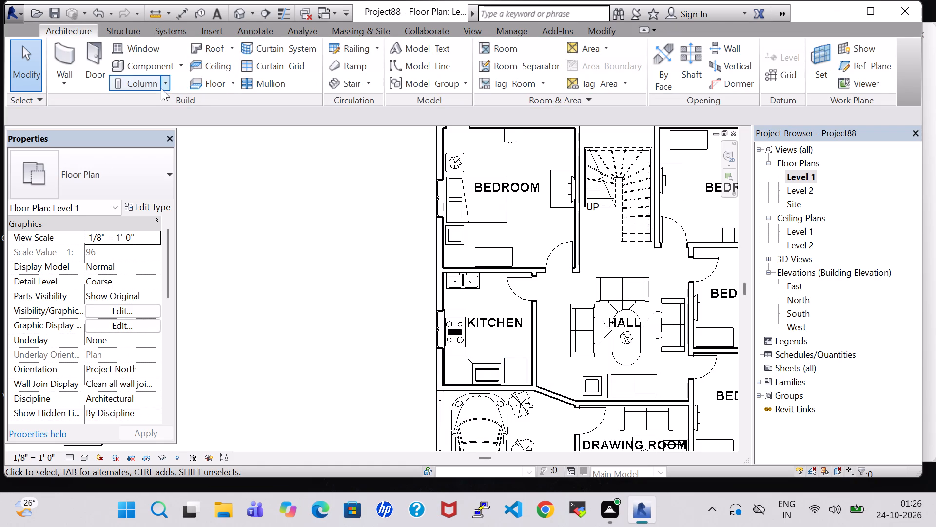
Load the residential Door-Exterior-Single-Entry-Half Arch Glass-Wood_Clad family and place a 36" x 80" door in the angled wall between the hall and car porch.
click(82, 60)
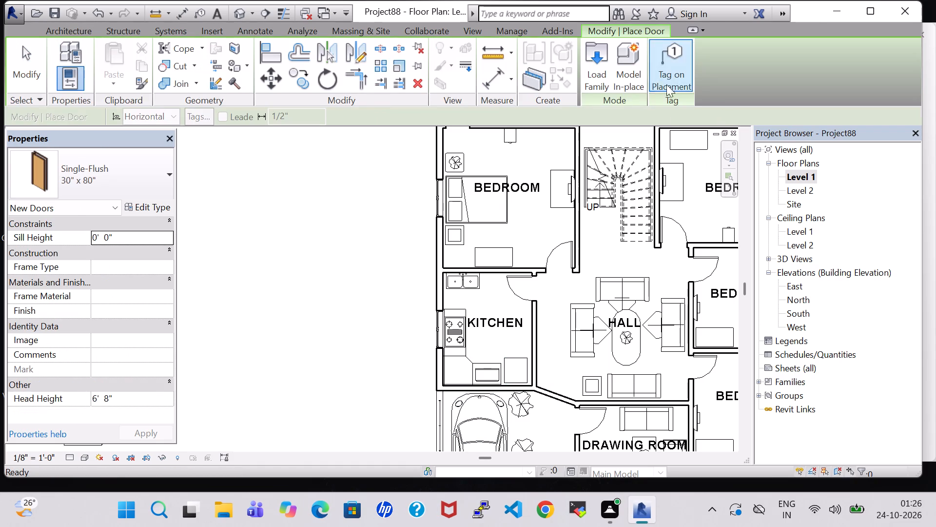
click(595, 71)
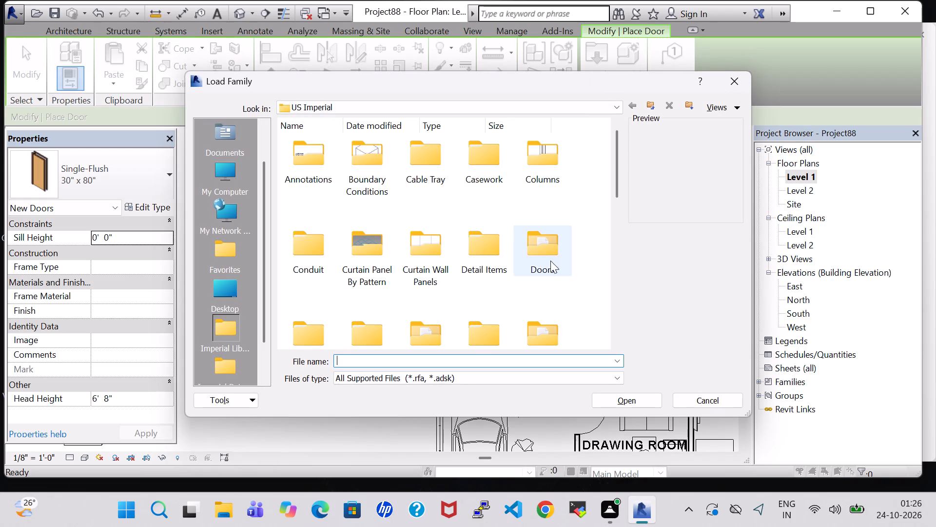
double_click(550, 261)
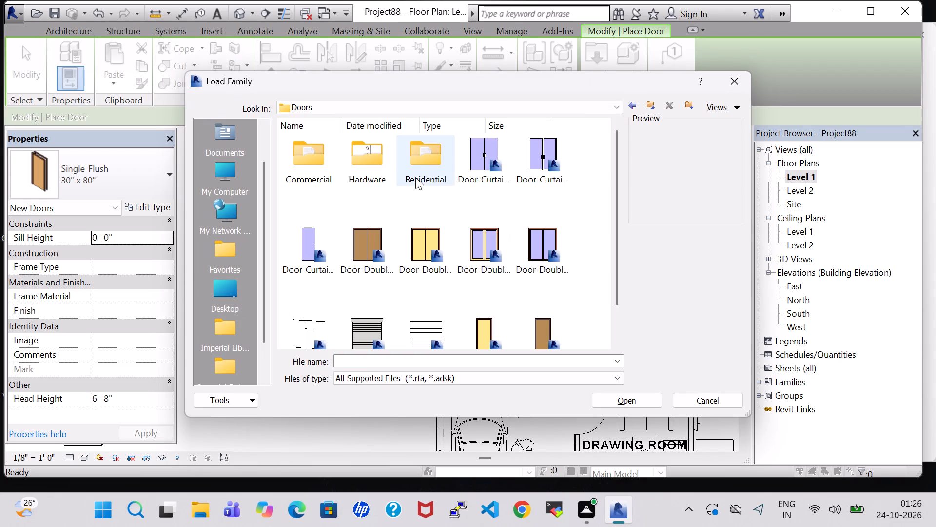
double_click(415, 177)
click(475, 171)
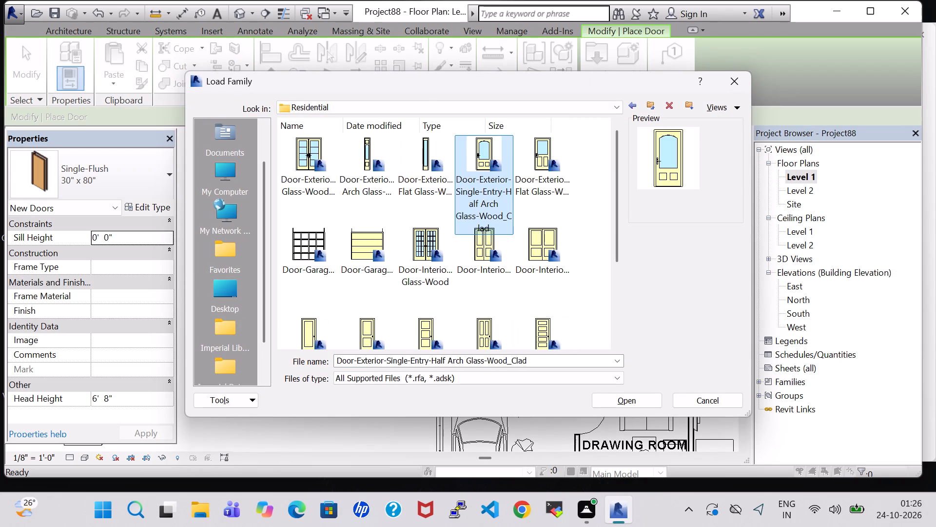
click(605, 395)
click(539, 323)
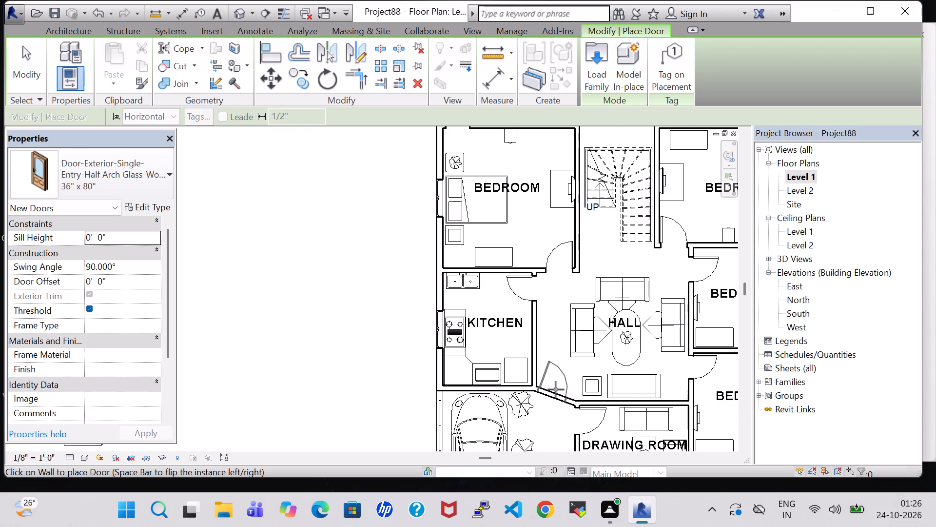
click(556, 391)
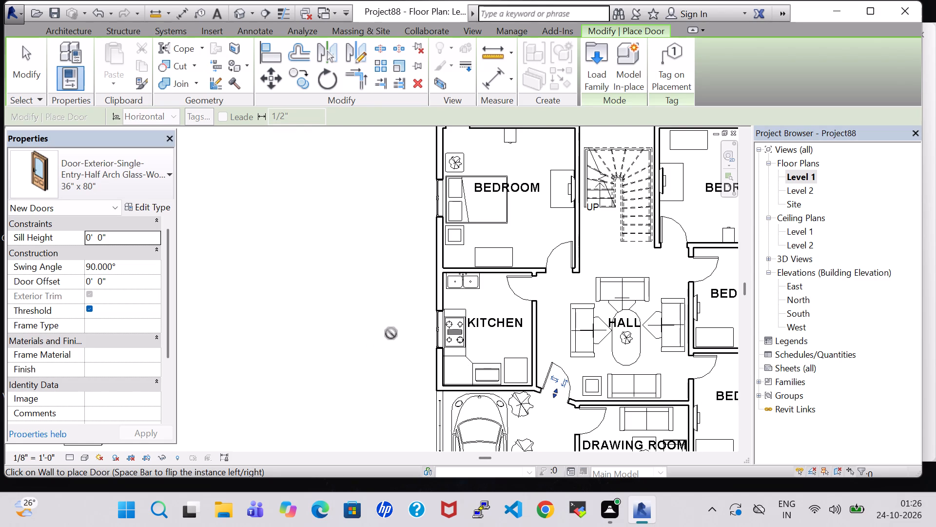
key(Escape)
key(Escape)
Examine the new glass entrance door and the car porch from the front in the 3D view.
click(234, 12)
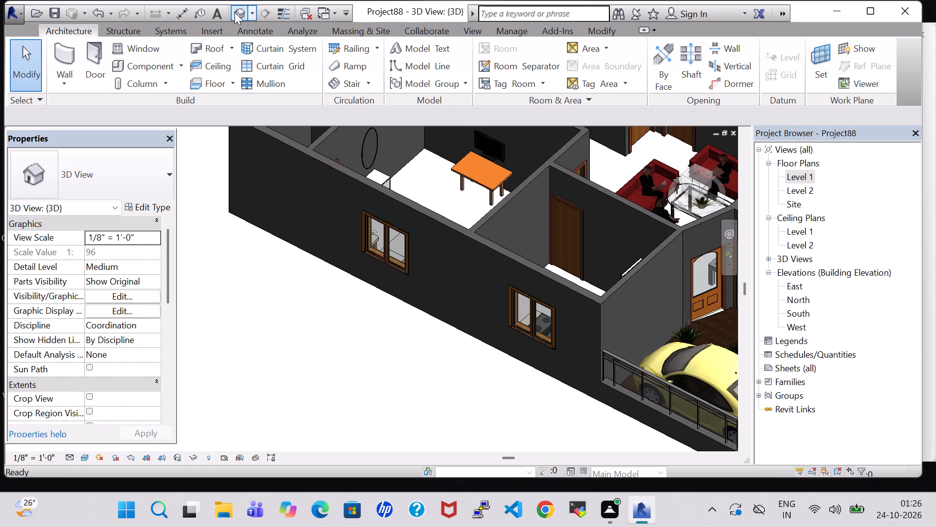
scroll(414, 145, down, 4)
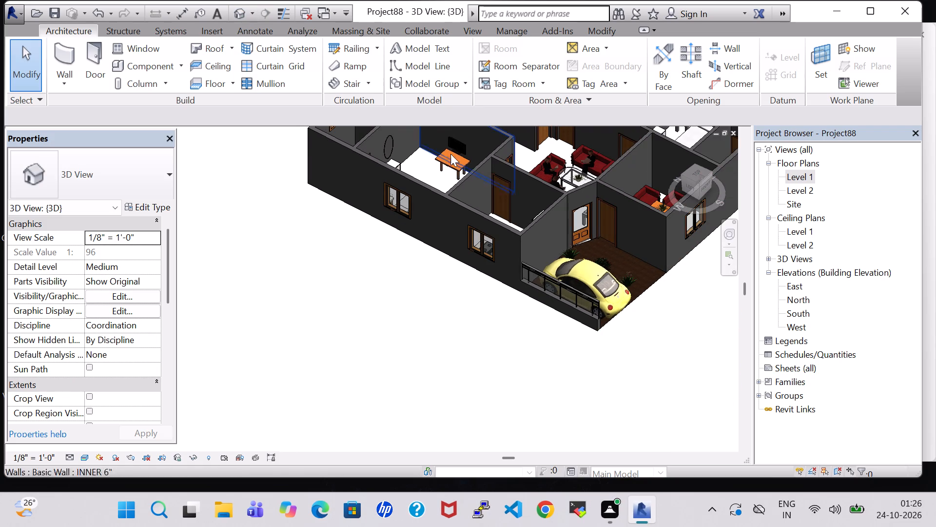
shift+middle_drag(663, 357, 614, 361)
shift+middle_click(613, 361)
scroll(574, 360, up, 3)
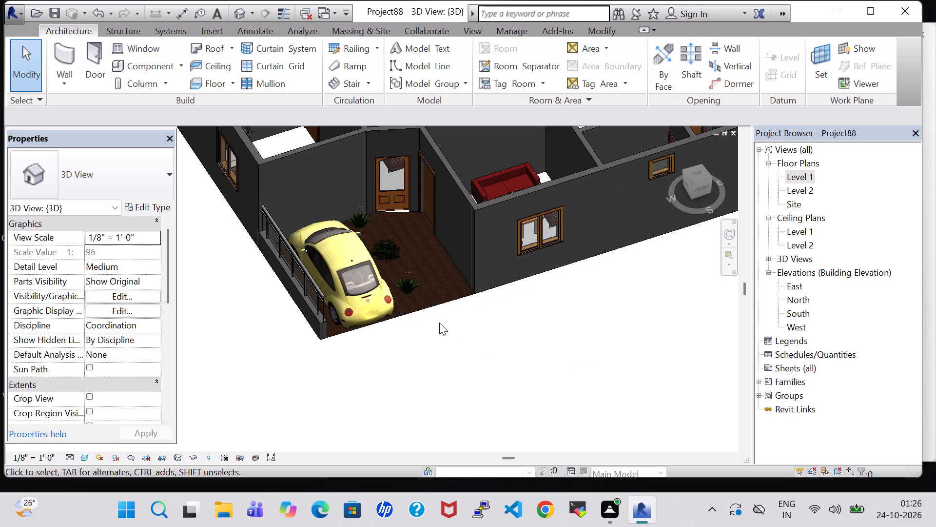
scroll(444, 393, up, 2)
middle_drag(443, 334, 452, 403)
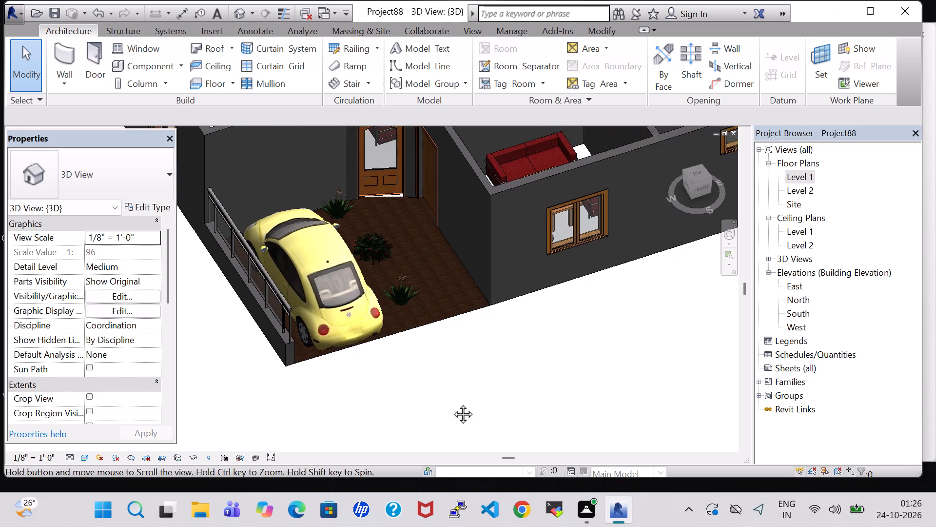
middle_drag(452, 403, 454, 442)
scroll(454, 442, up, 1)
Start a Generic - 12" floor on Level 1 and draw its boundary along the rear outer wall and the right-side bedrooms' outer wall.
double_click(801, 180)
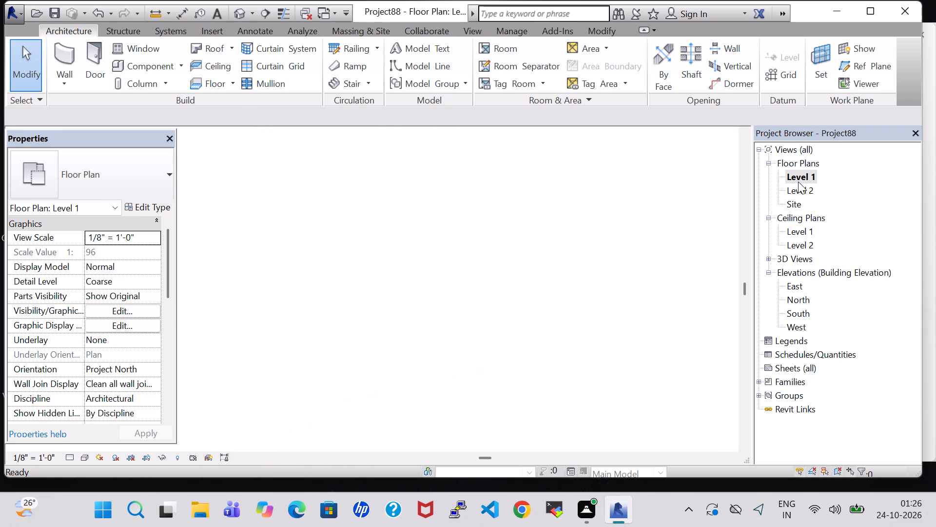
scroll(656, 264, down, 4)
middle_drag(655, 265, 473, 284)
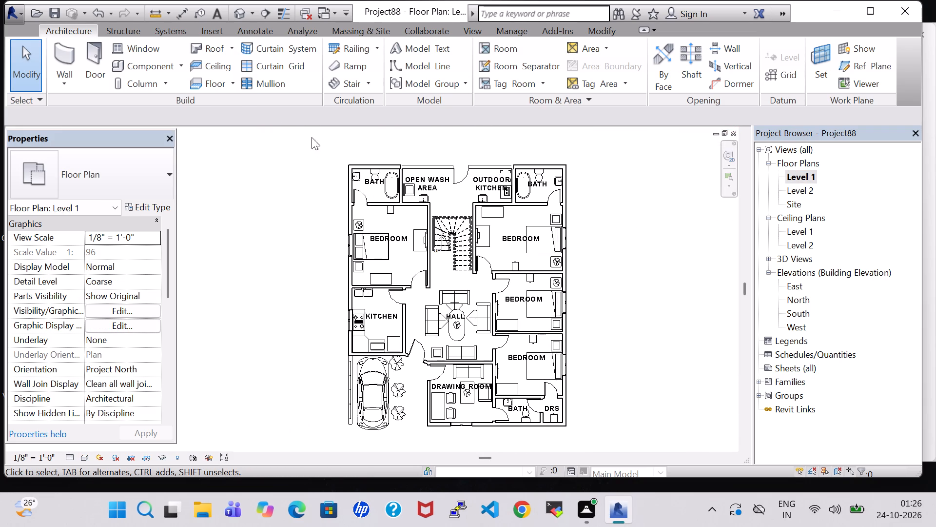
click(214, 85)
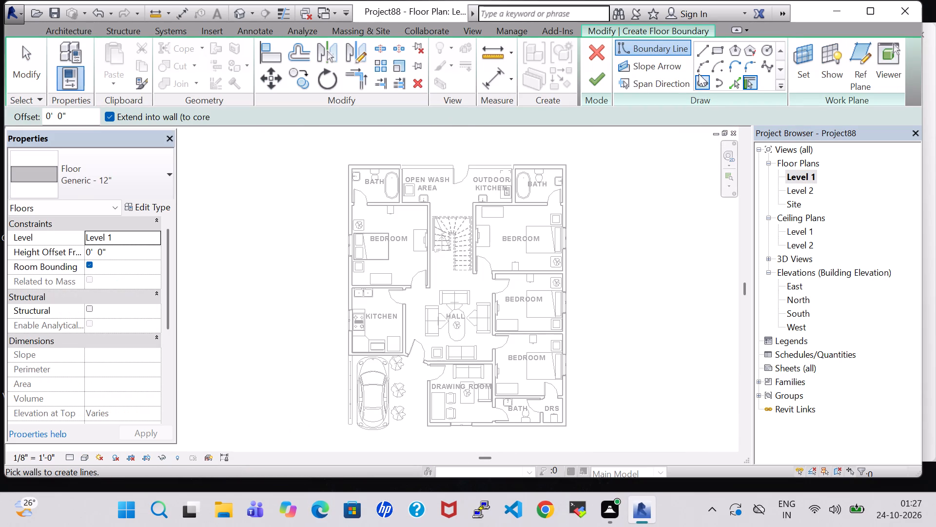
click(698, 57)
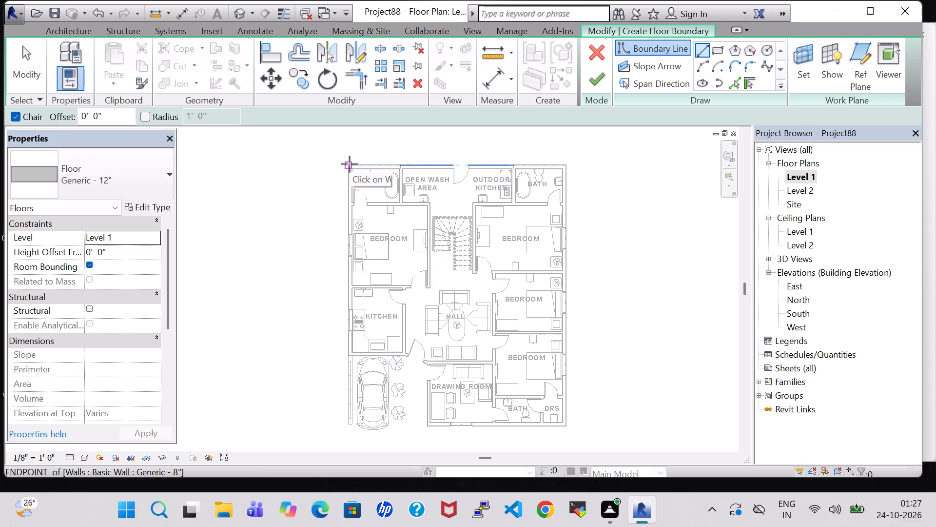
scroll(350, 164, up, 6)
click(350, 168)
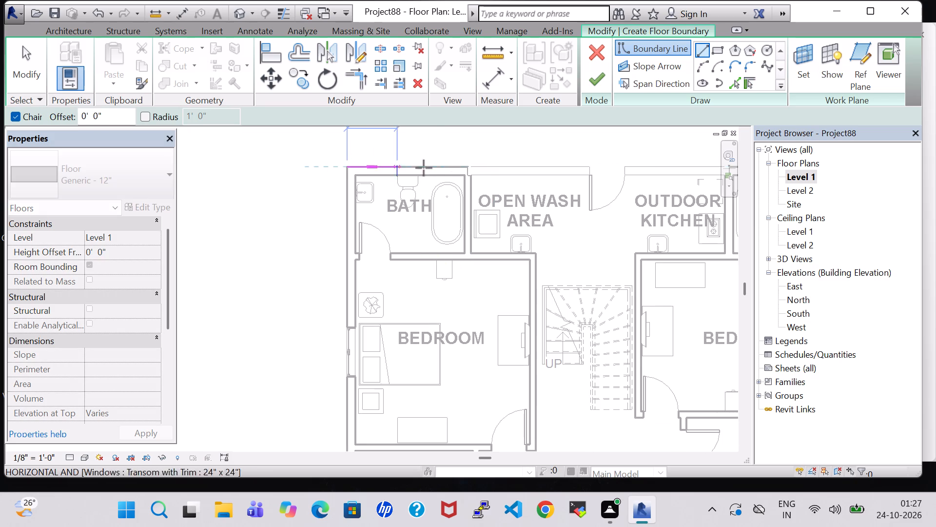
middle_drag(599, 169, 490, 170)
middle_click(490, 170)
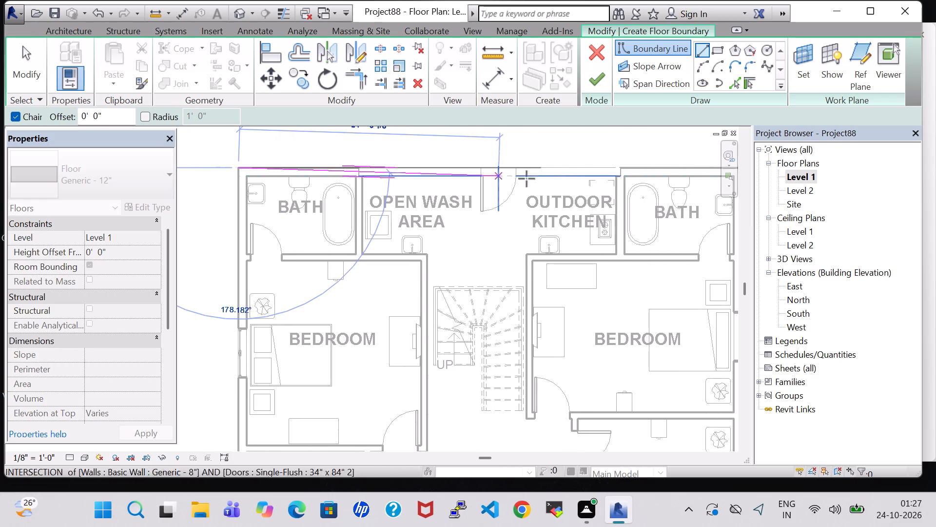
middle_drag(652, 166, 647, 166)
middle_drag(636, 166, 439, 169)
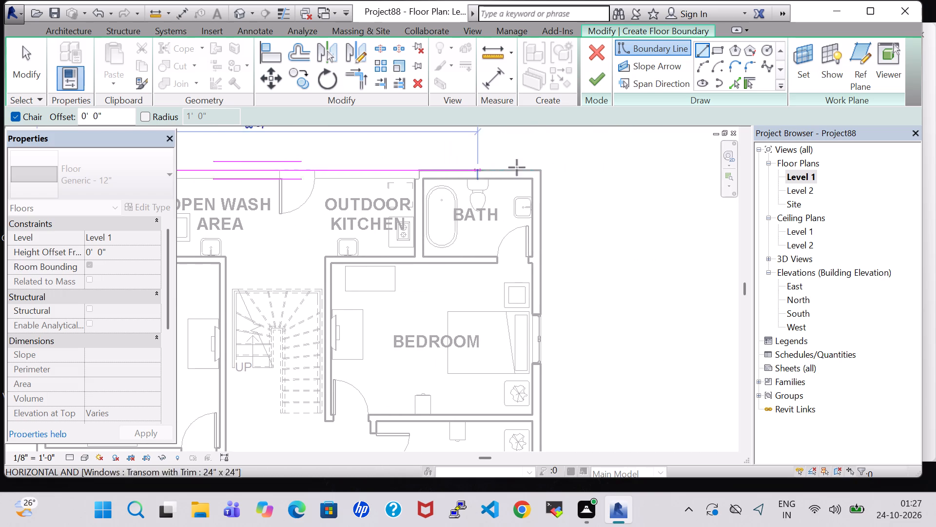
click(541, 170)
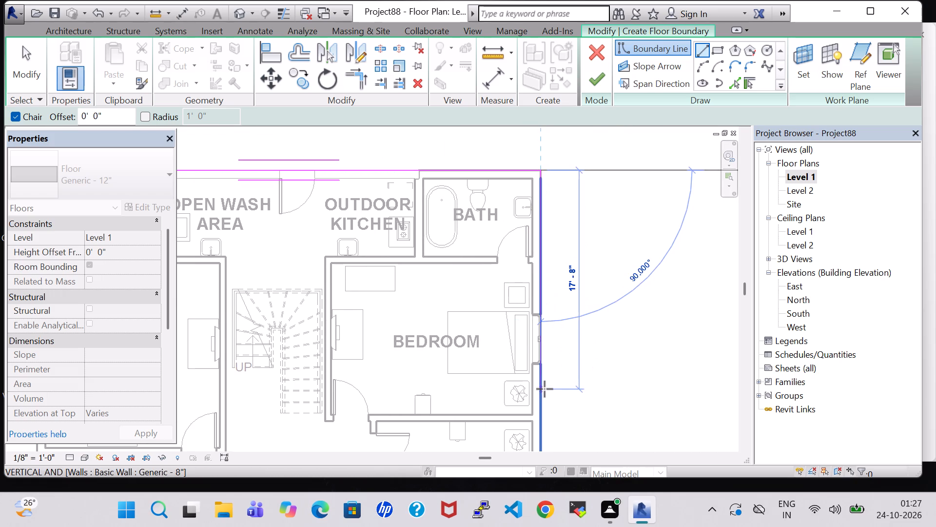
middle_drag(545, 389, 537, 174)
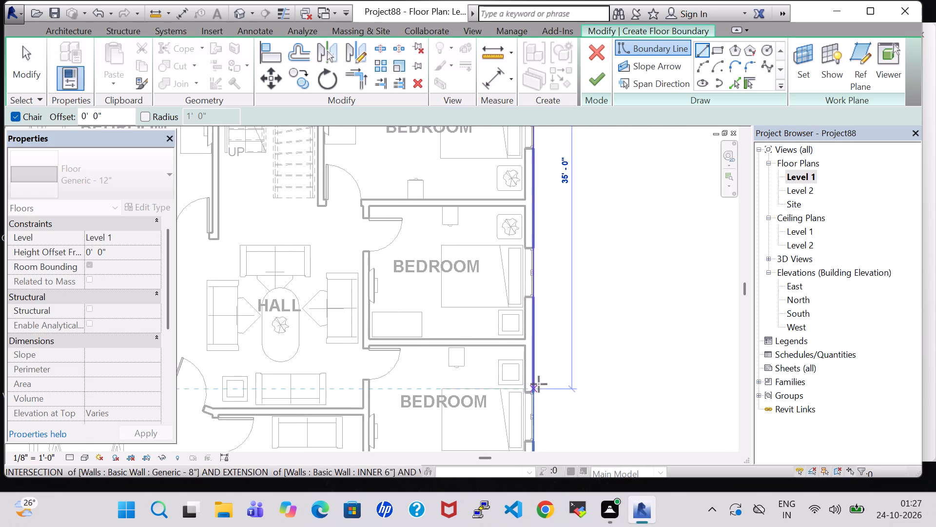
middle_drag(537, 384, 548, 167)
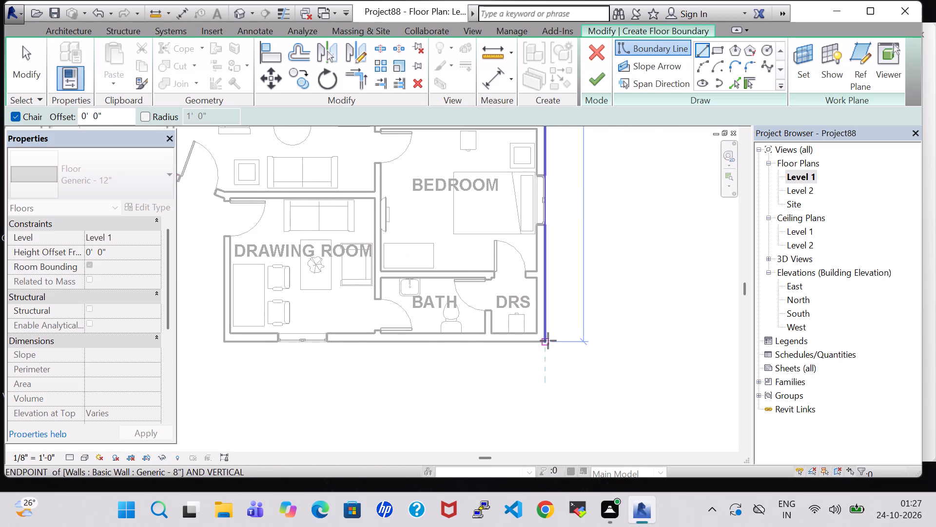
click(546, 341)
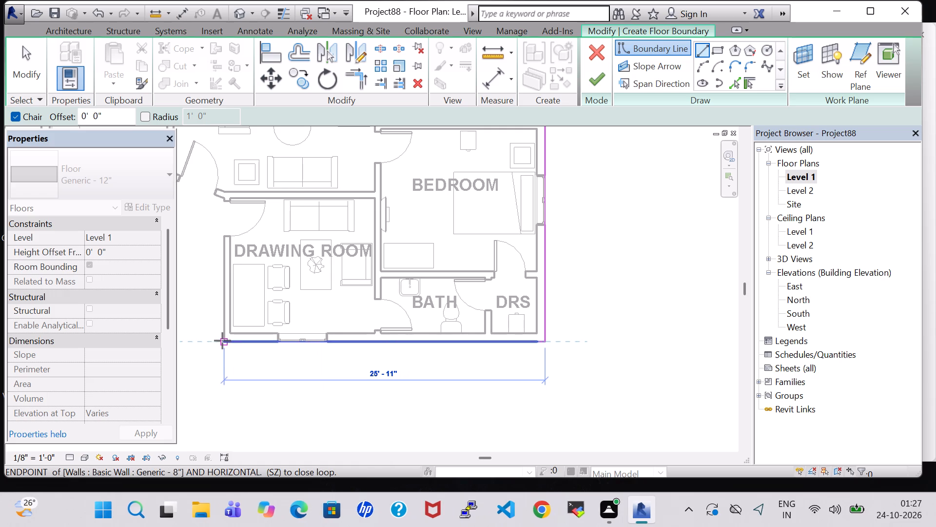
Continue the floor boundary along the drawing room's front and porch-side walls, across the angled entrance, and along the kitchen's porch-side wall.
click(222, 341)
scroll(416, 355, up, 1)
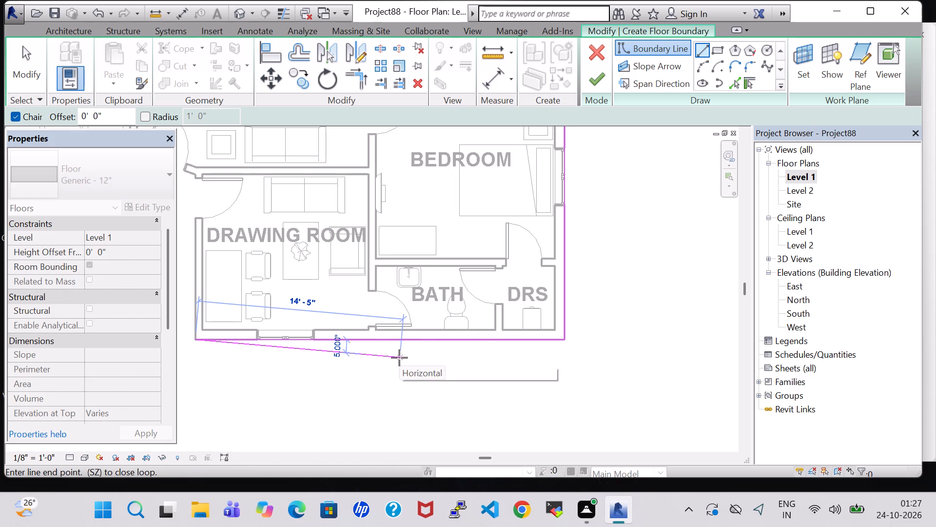
scroll(506, 356, up, 1)
middle_drag(236, 362, 599, 382)
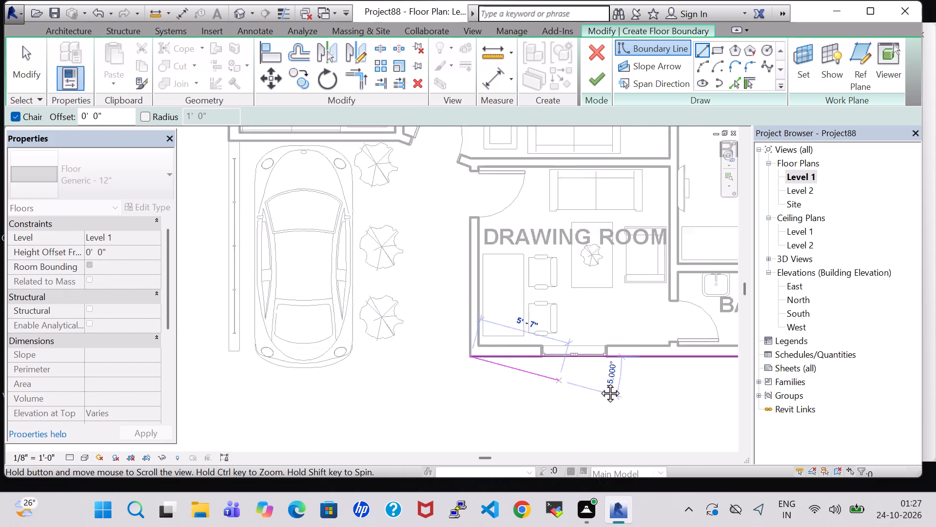
middle_drag(599, 382, 601, 382)
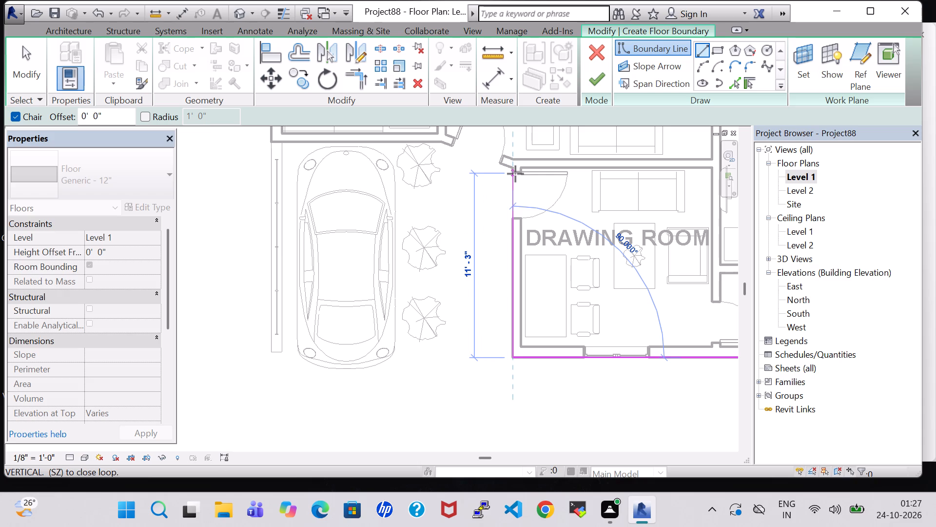
click(515, 174)
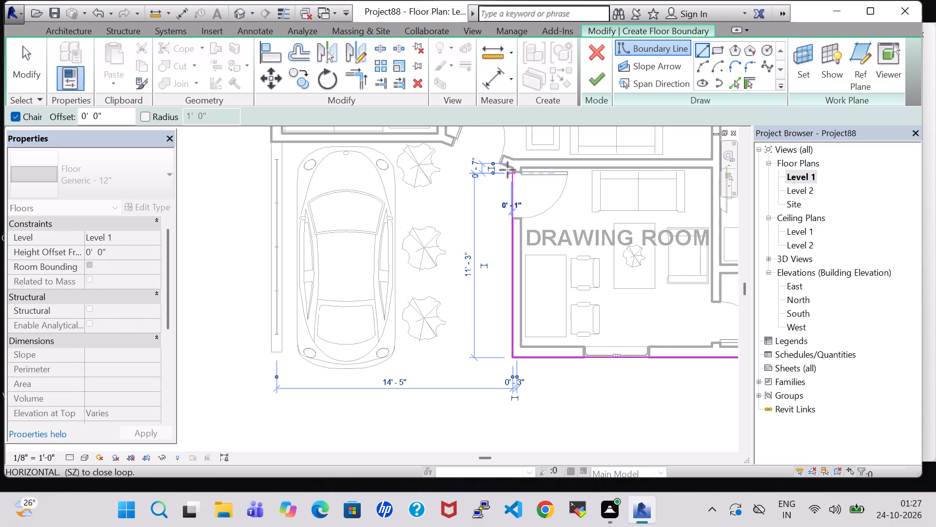
click(452, 145)
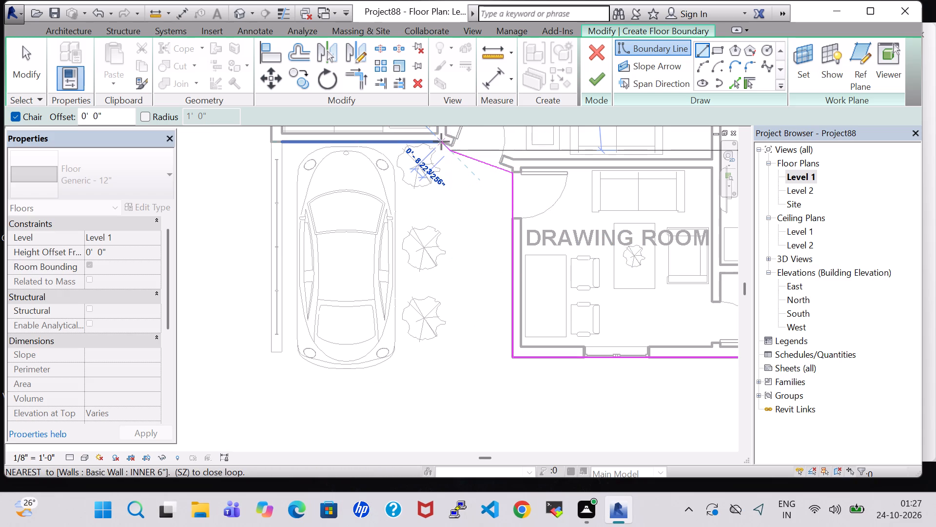
click(441, 142)
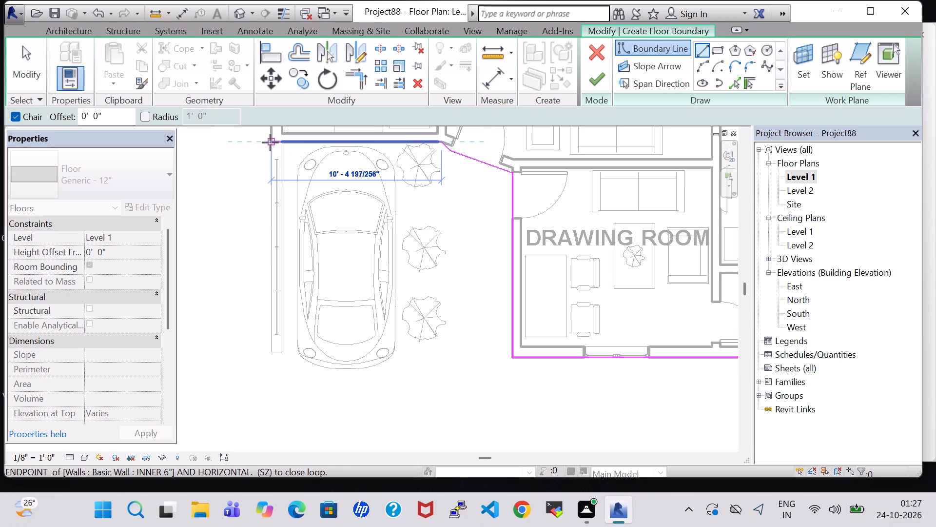
click(270, 142)
Close the floor boundary along the kitchen and bedroom's outer wall up to the rear bath corner and finish the floor.
scroll(315, 220, up, 1)
middle_drag(315, 220, 373, 392)
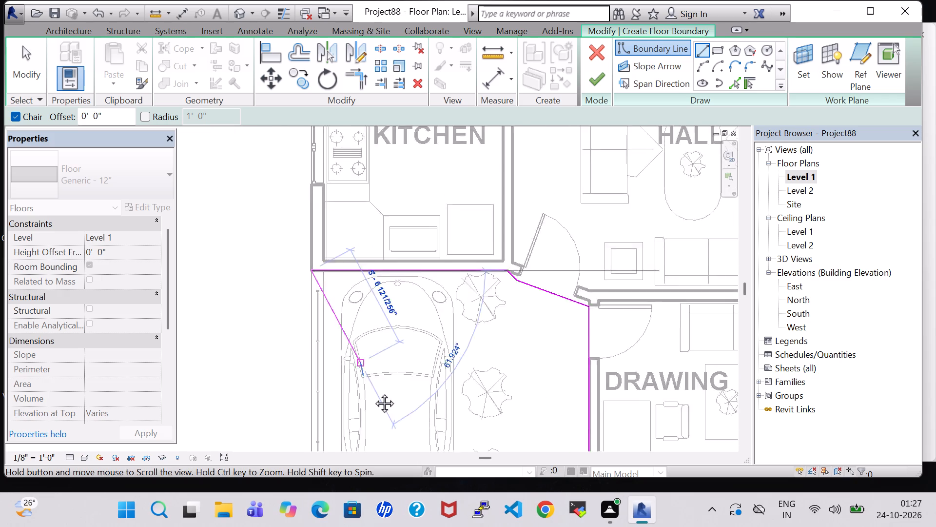
middle_drag(373, 392, 393, 455)
middle_drag(344, 161, 358, 350)
middle_drag(362, 189, 372, 372)
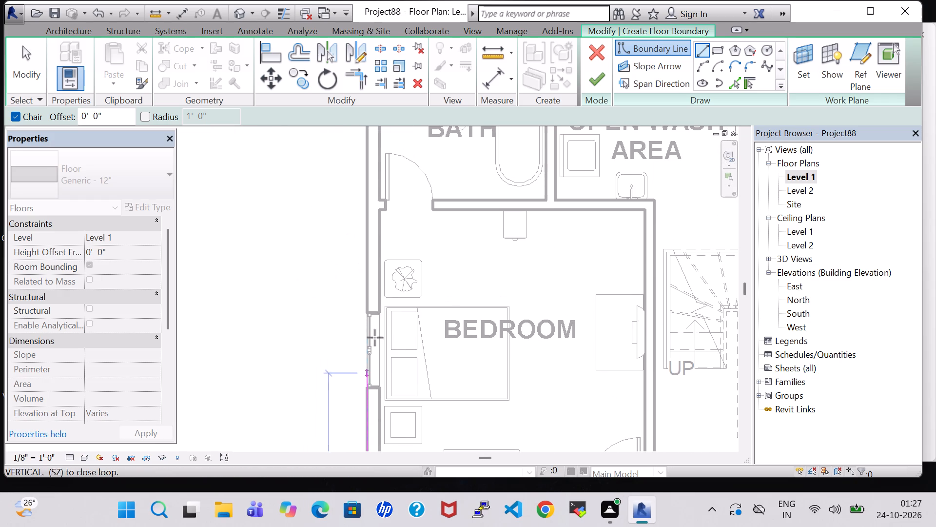
middle_drag(363, 186, 373, 403)
scroll(373, 403, up, 1)
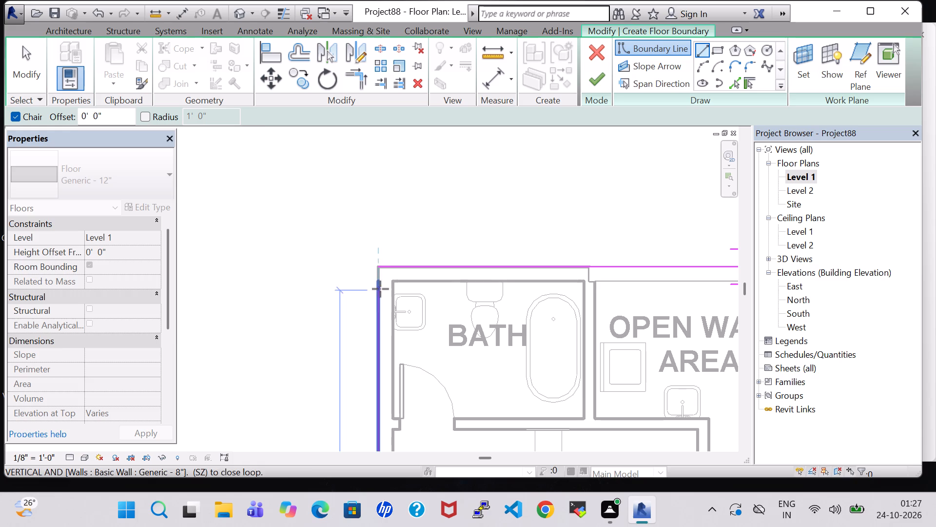
click(378, 267)
click(588, 78)
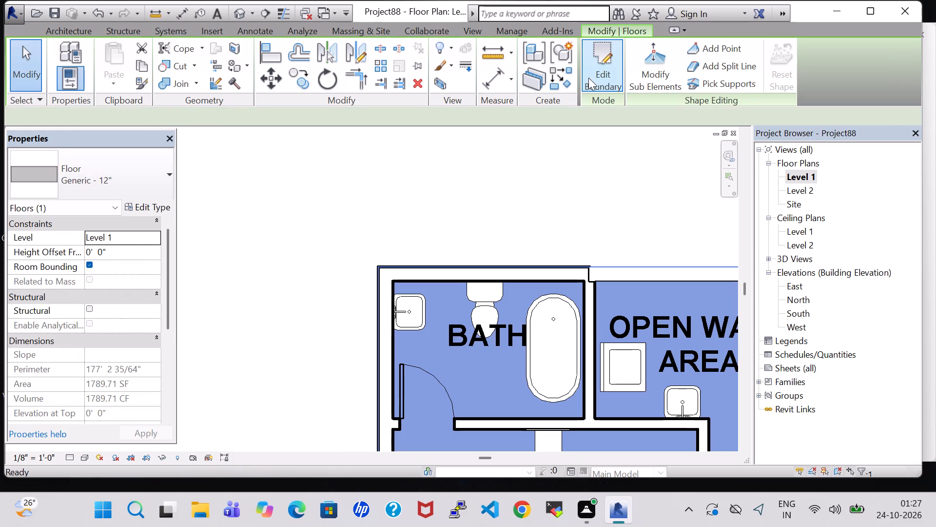
Examine the new floor, front walls and car porch from several angles in the 3D view.
click(239, 8)
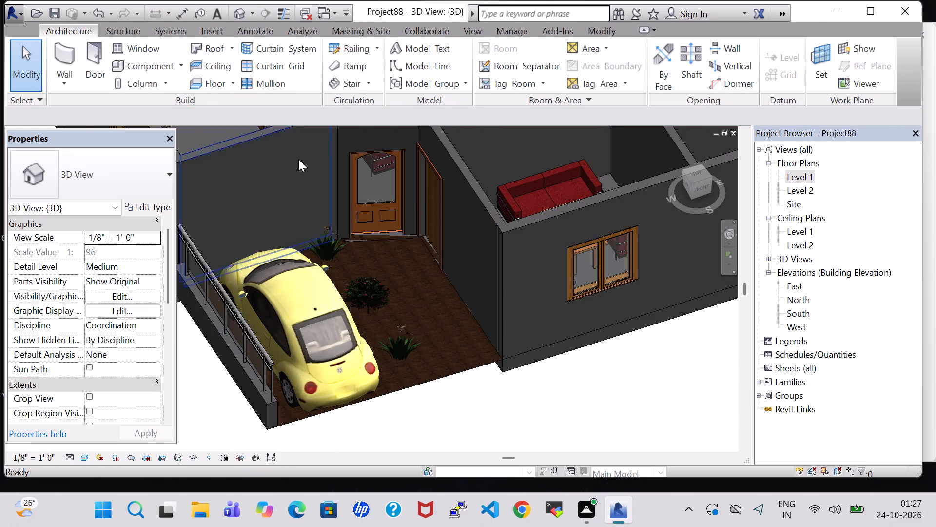
scroll(475, 394, down, 2)
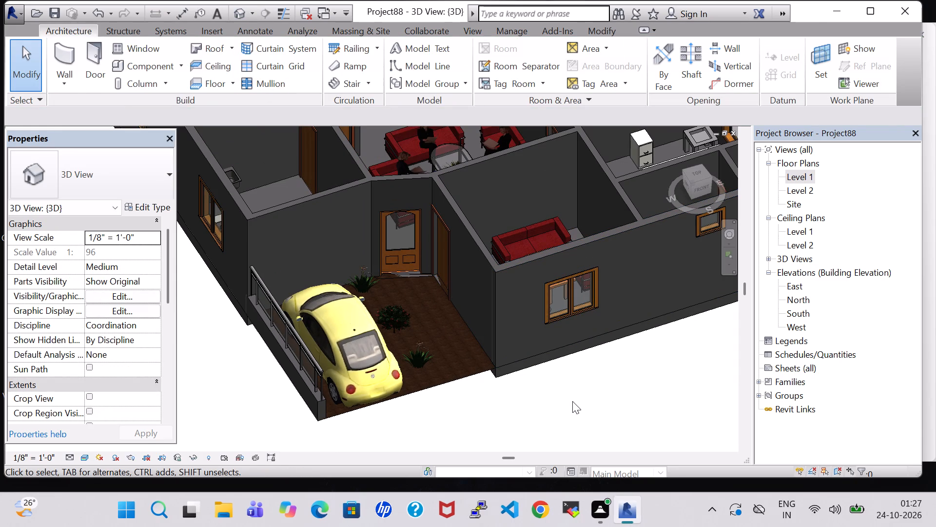
shift+middle_click(572, 401)
shift+middle_click(566, 404)
shift+middle_click(558, 411)
shift+middle_drag(557, 416, 554, 424)
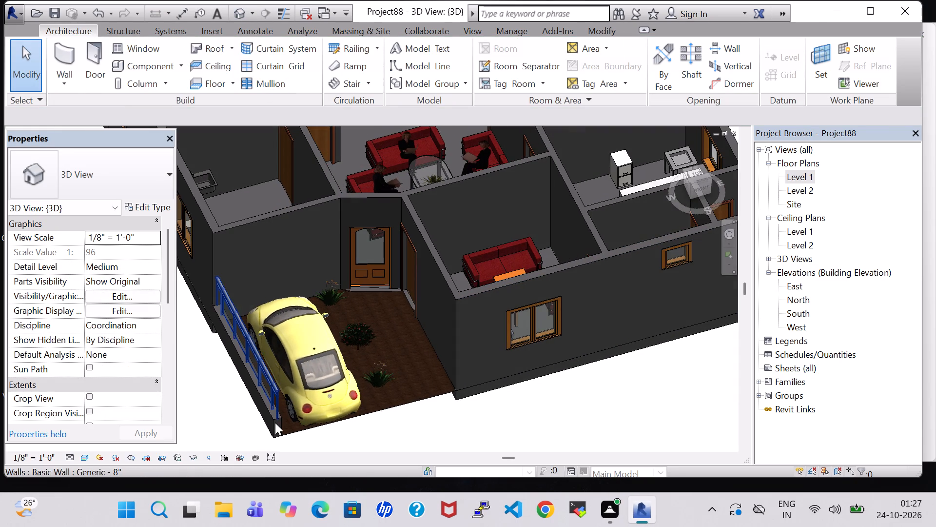
shift+middle_drag(603, 411, 582, 397)
shift+middle_drag(564, 358, 561, 348)
shift+middle_drag(559, 336, 548, 297)
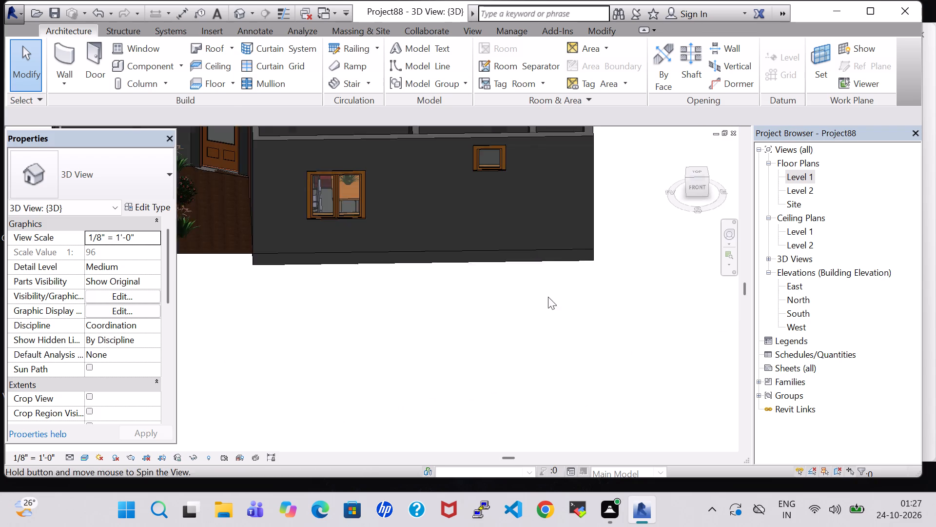
scroll(548, 297, up, 1)
middle_drag(501, 342, 515, 345)
middle_drag(556, 350, 645, 382)
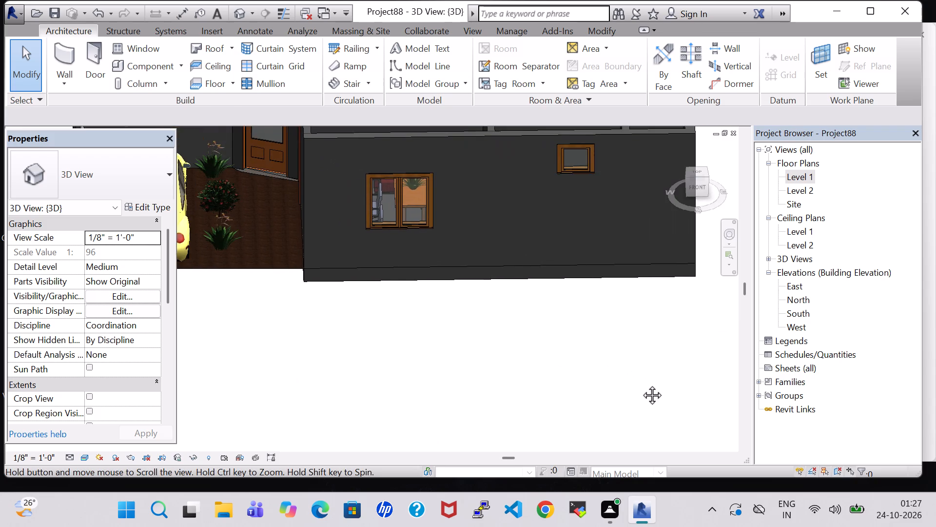
scroll(505, 341, down, 6)
middle_click(462, 348)
middle_drag(498, 355, 538, 376)
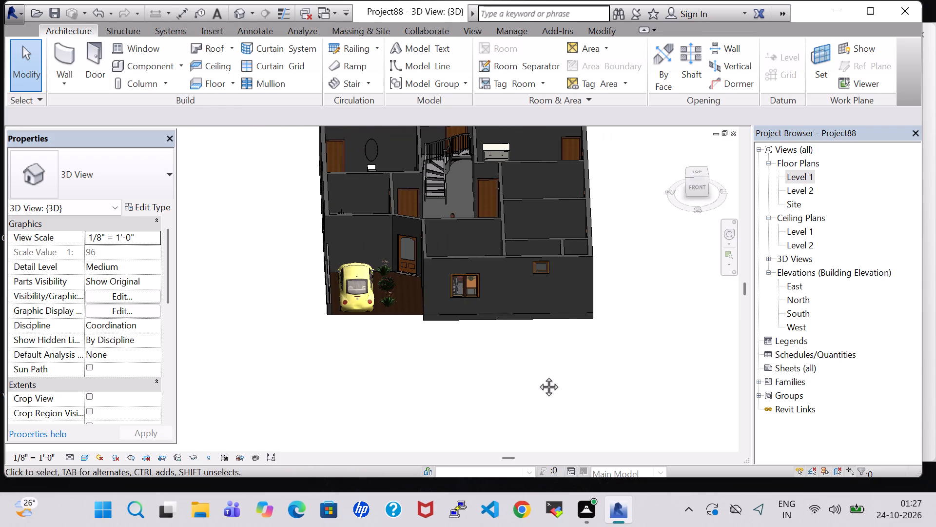
middle_drag(538, 376, 548, 382)
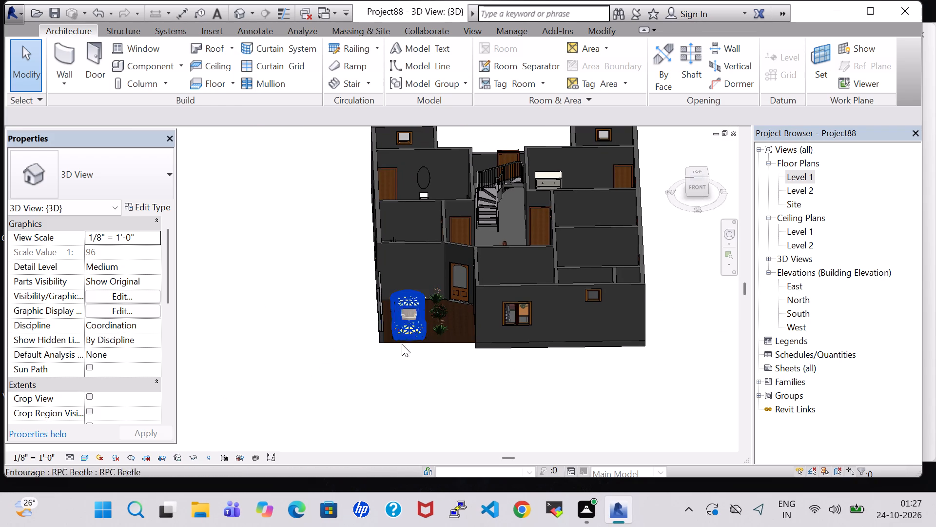
Duplicate the wall type of the low wall beside the car as Generic - 2'.
scroll(371, 343, up, 4)
click(386, 336)
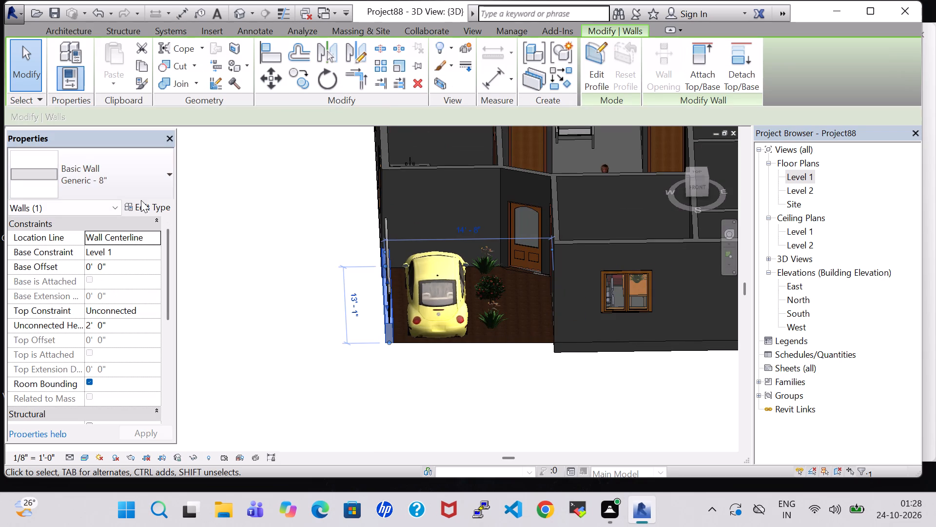
click(137, 207)
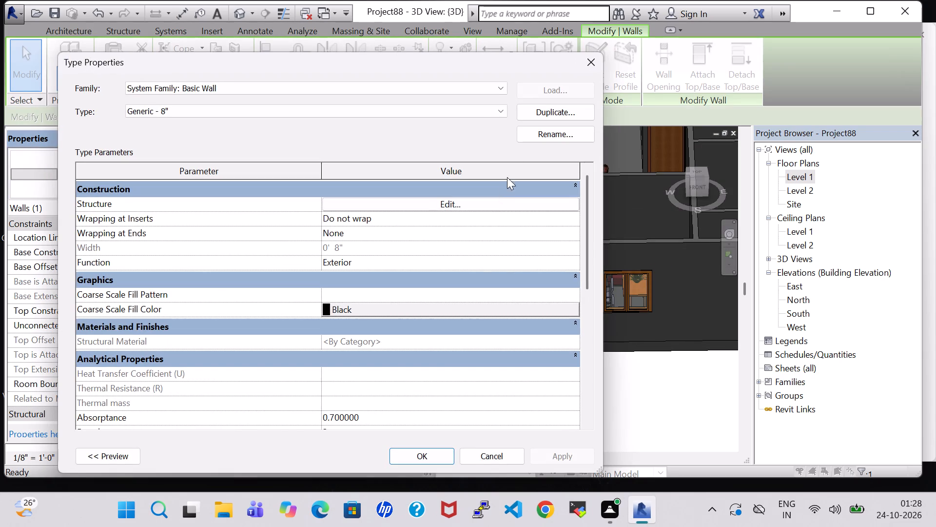
click(542, 114)
click(323, 263)
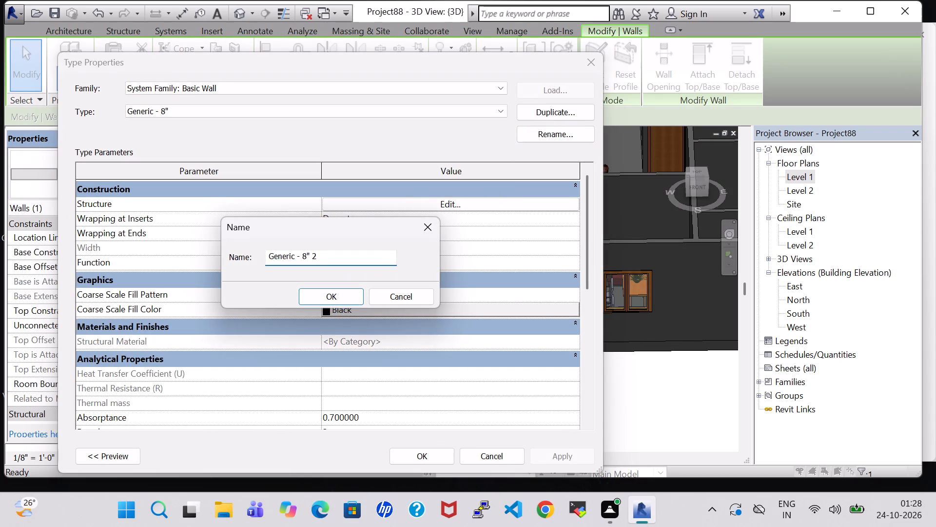
key(BackSpace)
key(BackSpace)
key(BackSpace)
key(BackSpace)
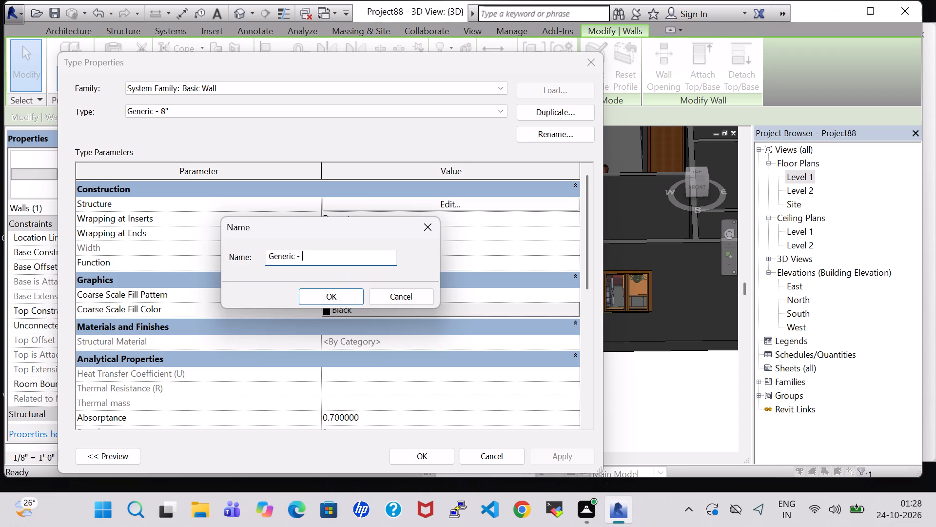
text(2')
click(351, 300)
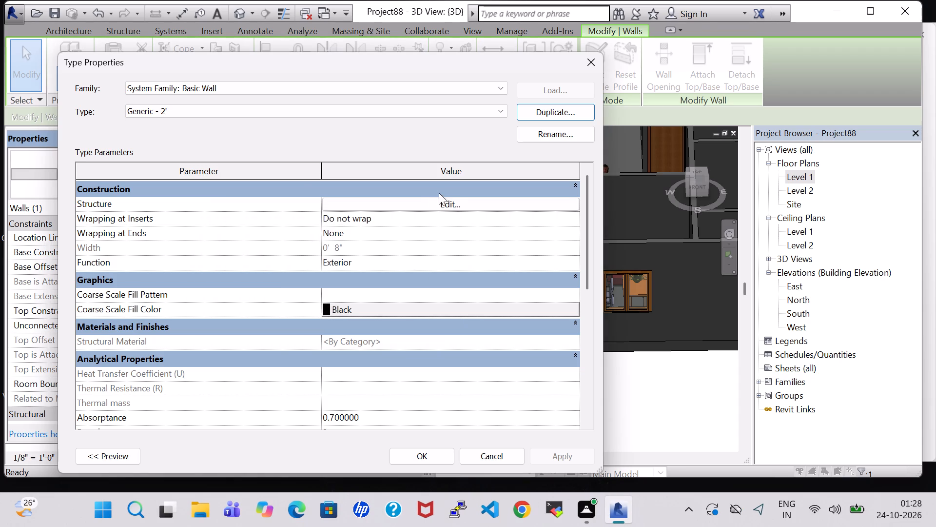
Assign the Birch material to the structure layer of the Generic - 2' wall type.
click(458, 204)
click(326, 200)
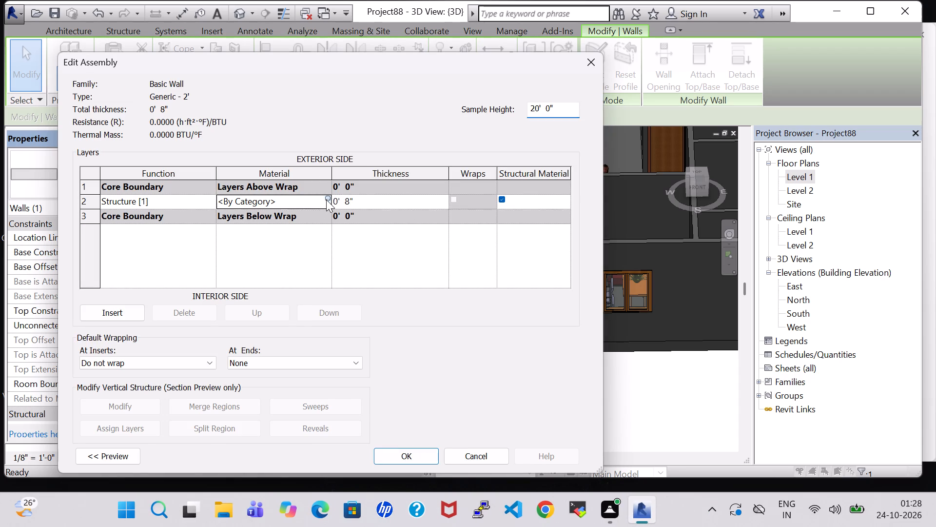
click(336, 223)
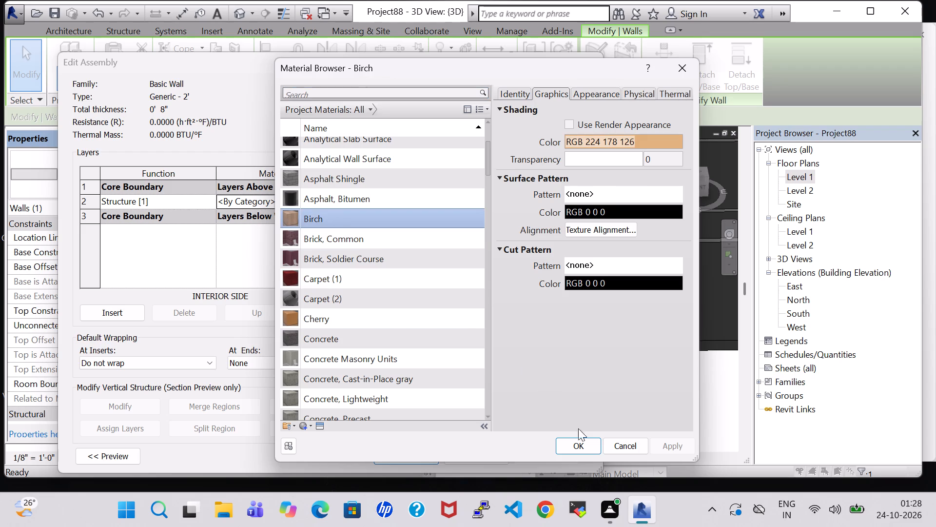
click(585, 438)
click(396, 454)
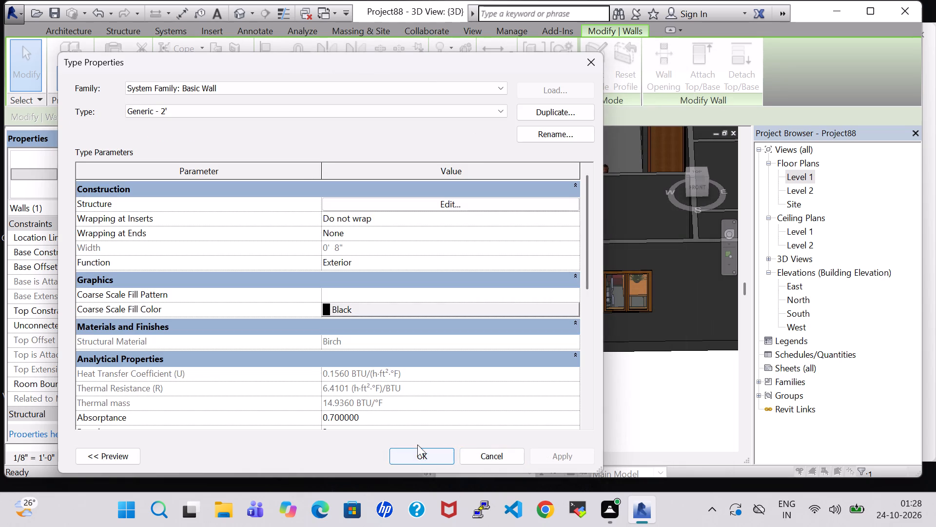
click(414, 463)
click(476, 404)
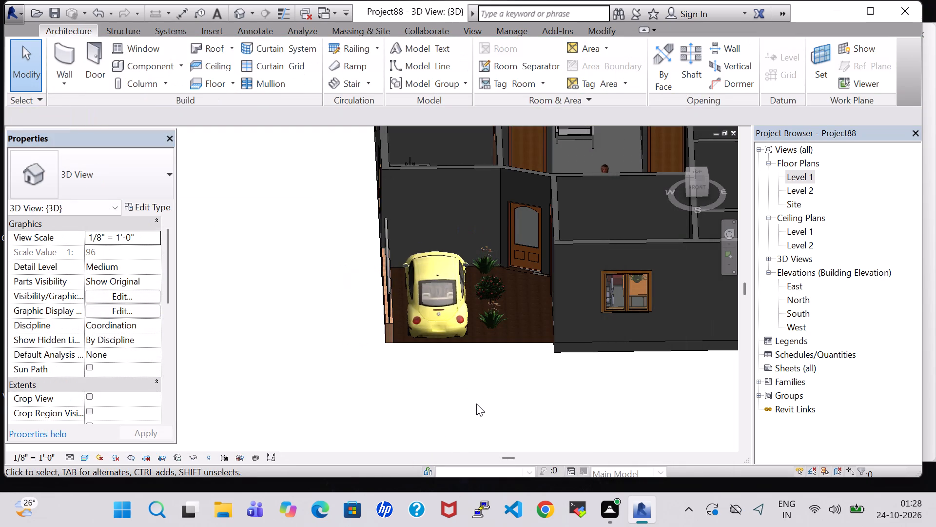
Set the structure material of the INNER 6" wall type to Brick, Common, starting from the kitchen wall facing the car porch.
click(465, 172)
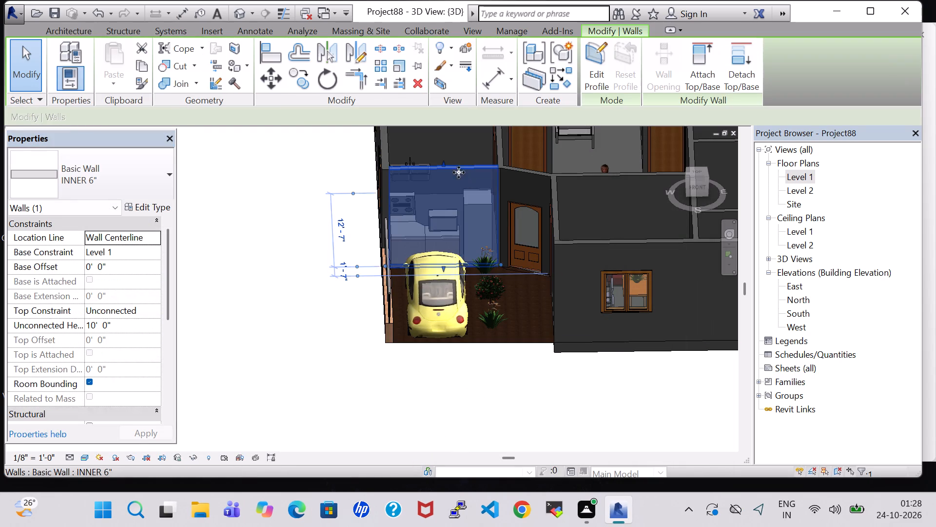
click(157, 205)
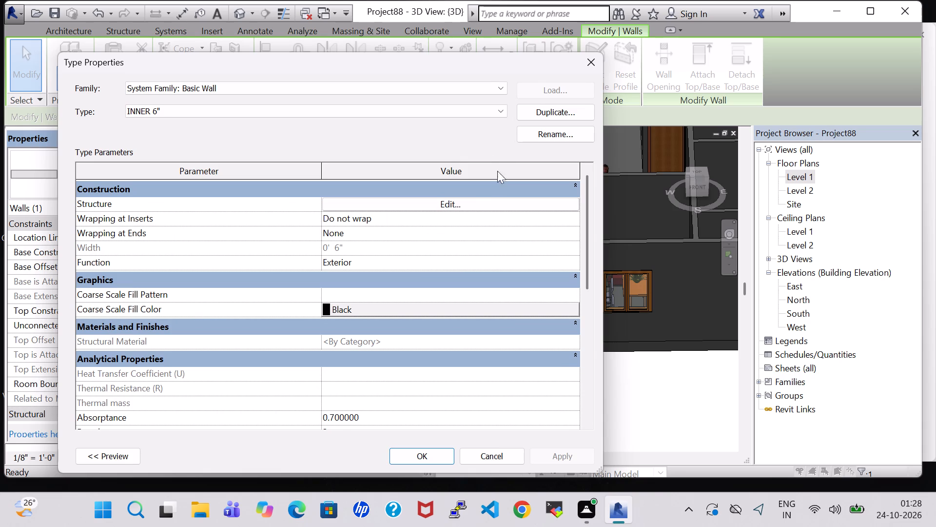
click(474, 203)
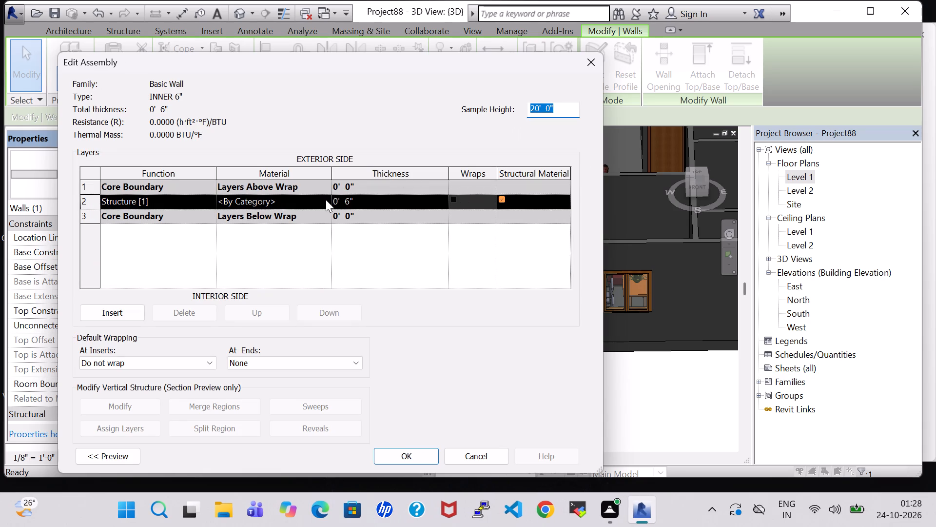
click(326, 200)
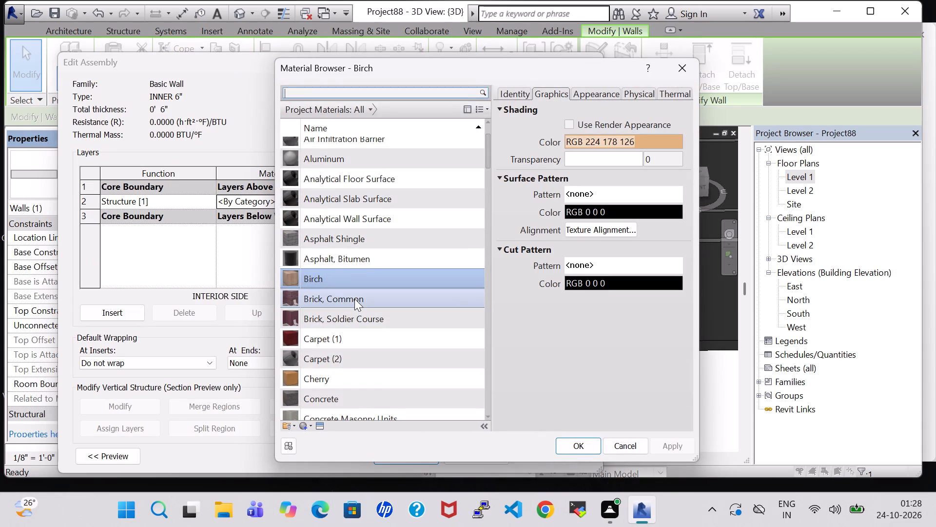
click(354, 299)
click(583, 449)
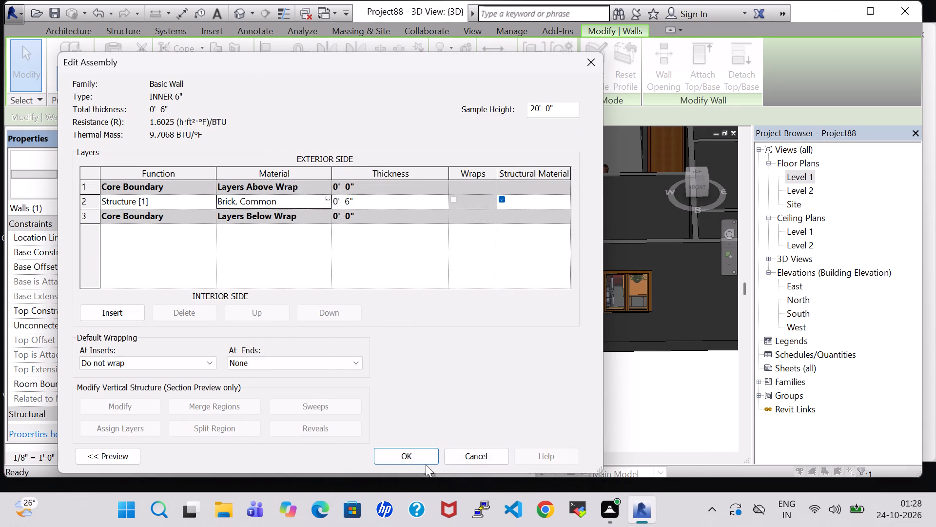
click(412, 451)
click(454, 454)
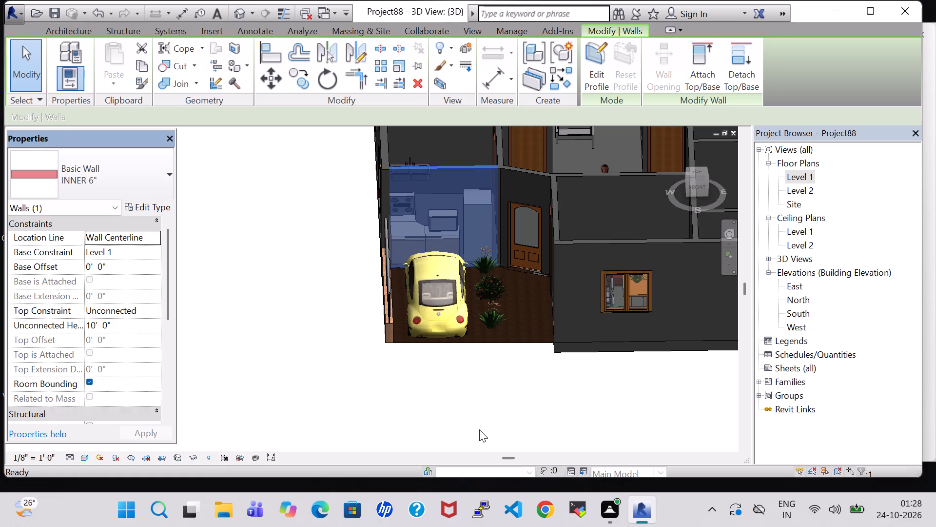
click(551, 409)
Set the structure material of the drawing room front wall's type, Generic - 8", to Brick, Common.
click(605, 243)
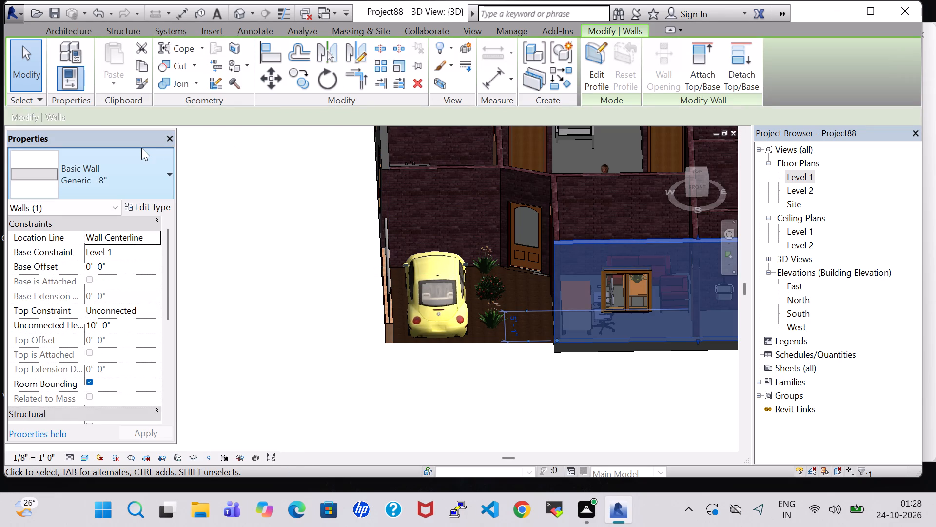
click(145, 209)
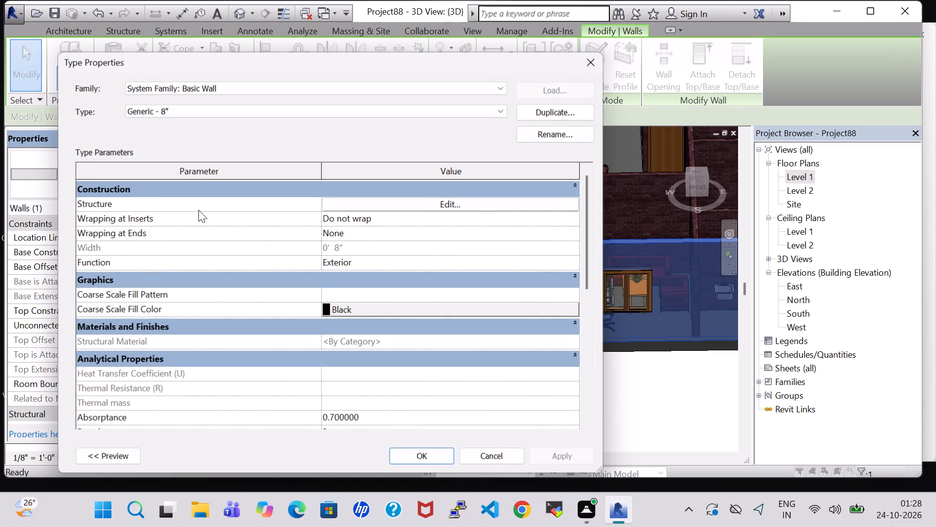
click(496, 207)
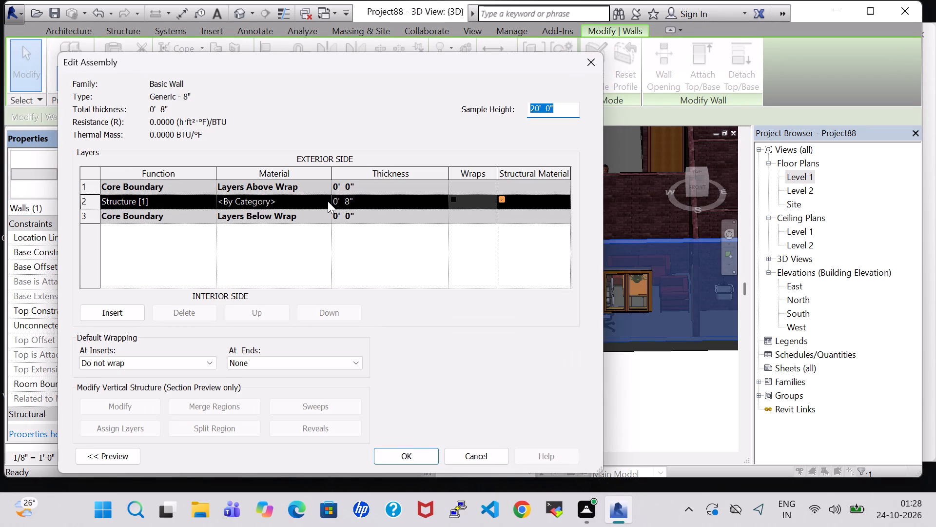
click(327, 200)
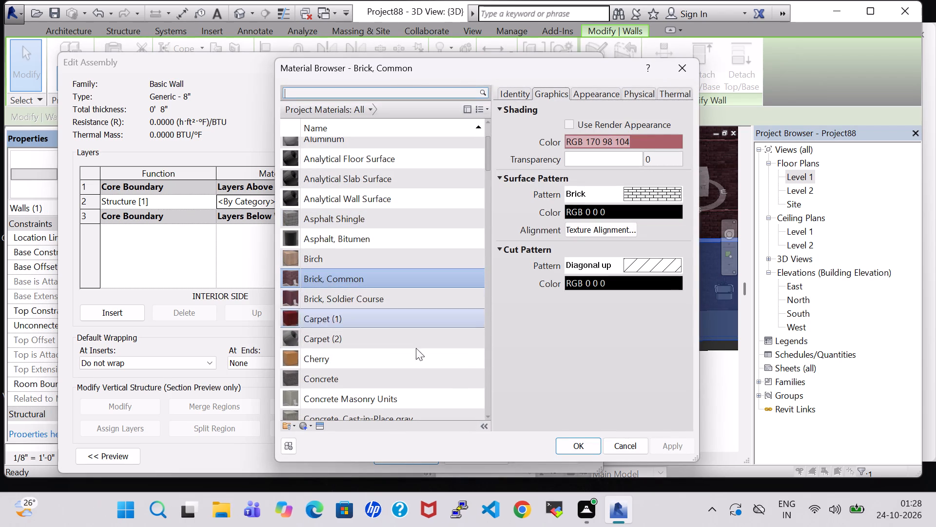
click(580, 445)
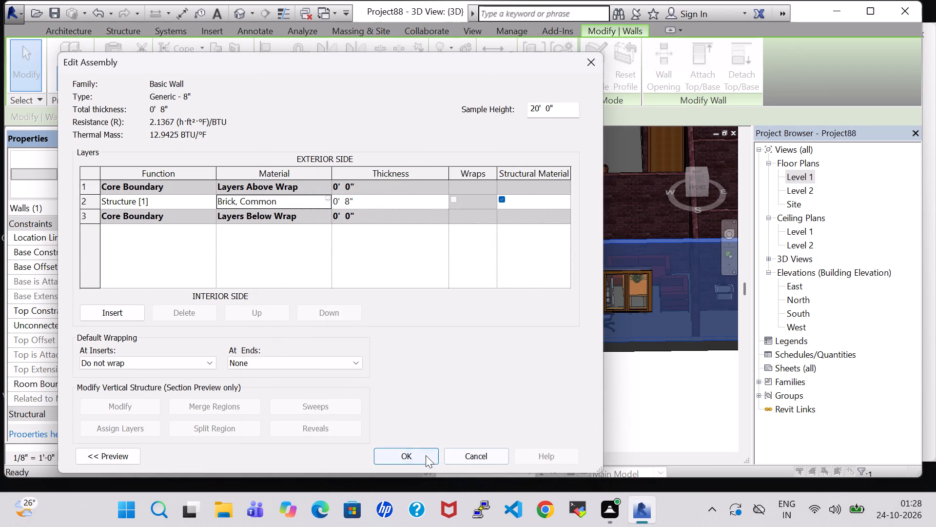
click(426, 455)
click(436, 450)
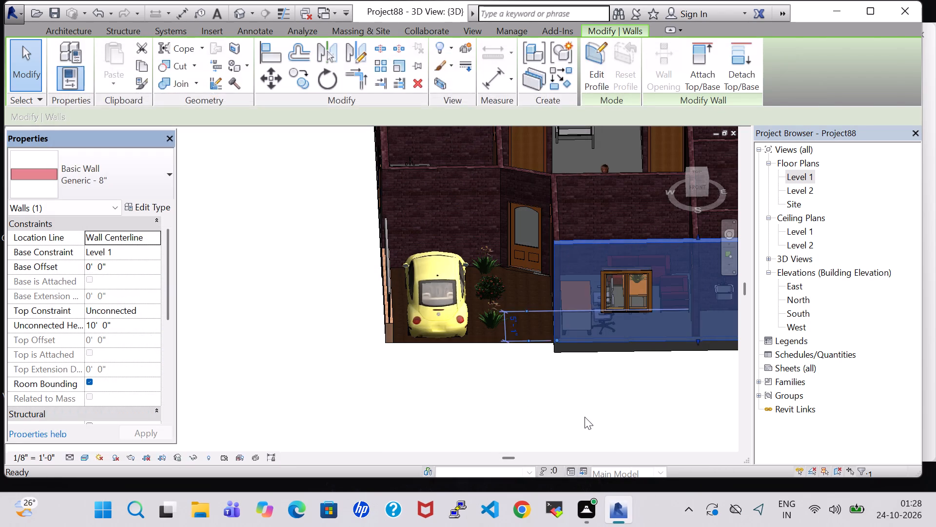
click(585, 416)
Examine the brick walls of the whole house in the 3D view from the front, top and back.
scroll(585, 416, down, 2)
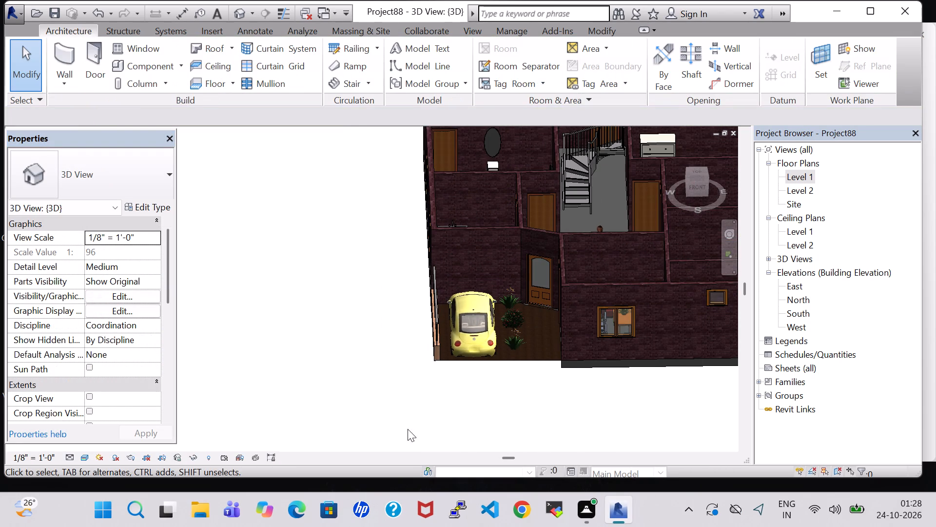
scroll(448, 323, down, 2)
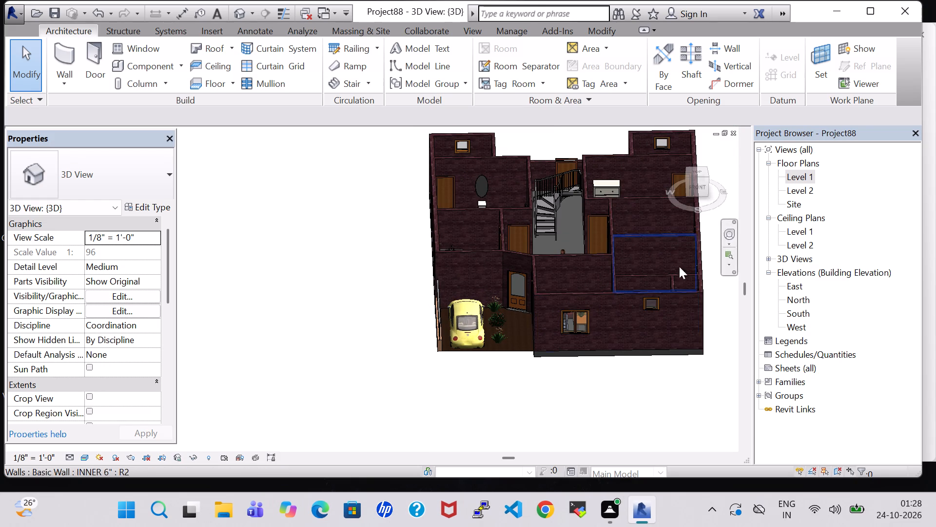
click(695, 170)
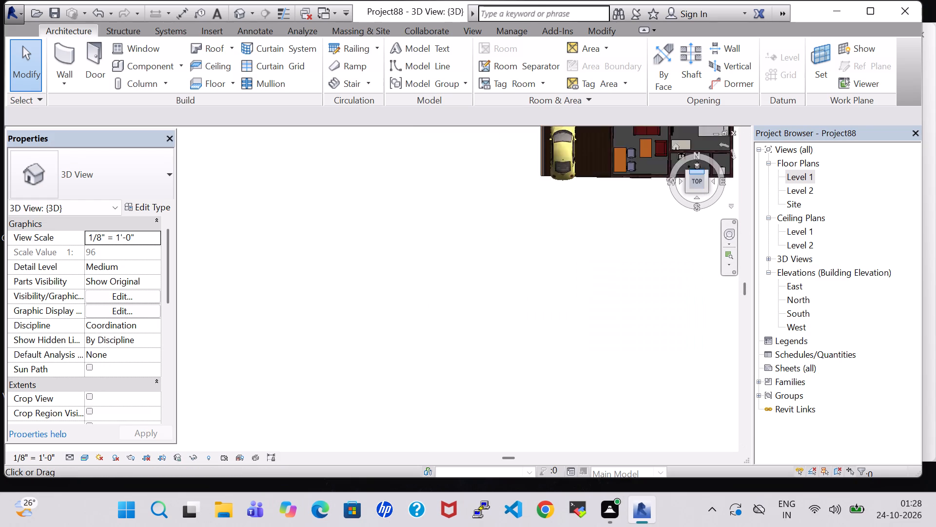
scroll(528, 256, up, 3)
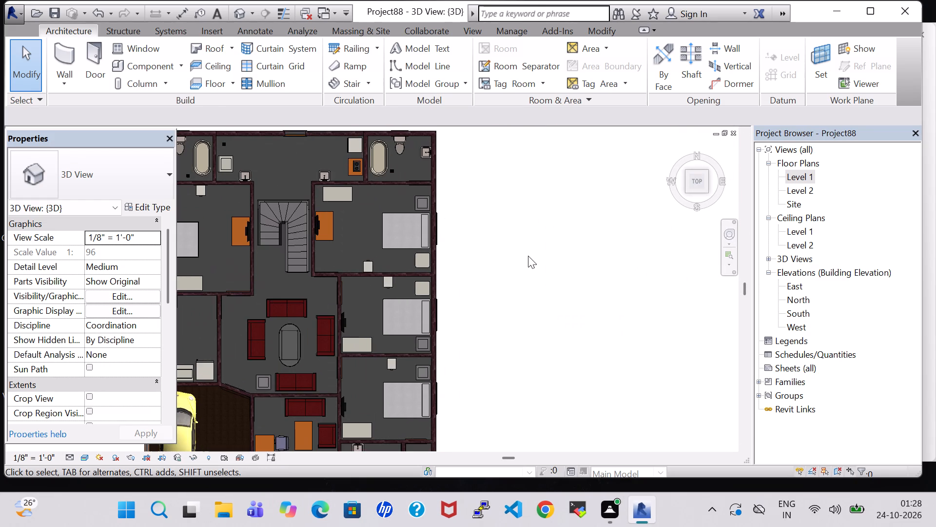
middle_drag(528, 256, 566, 339)
middle_drag(567, 342, 568, 349)
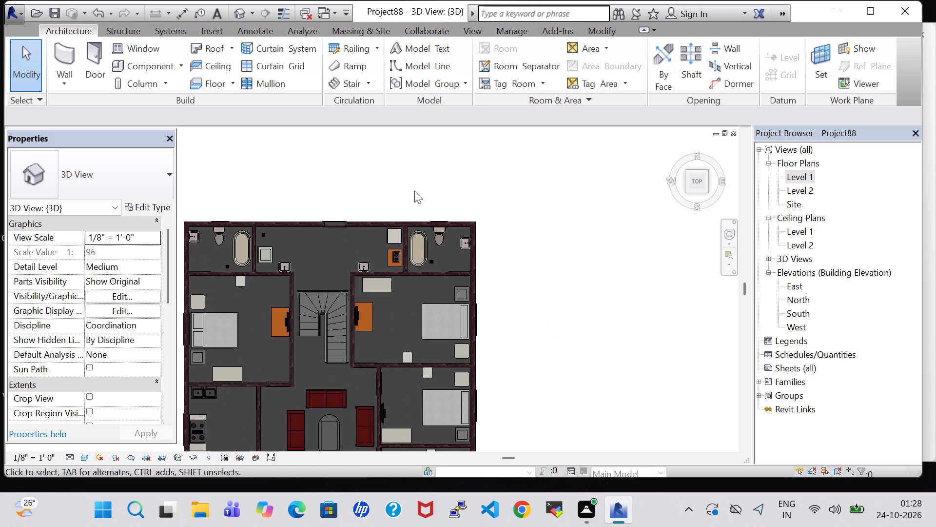
click(697, 157)
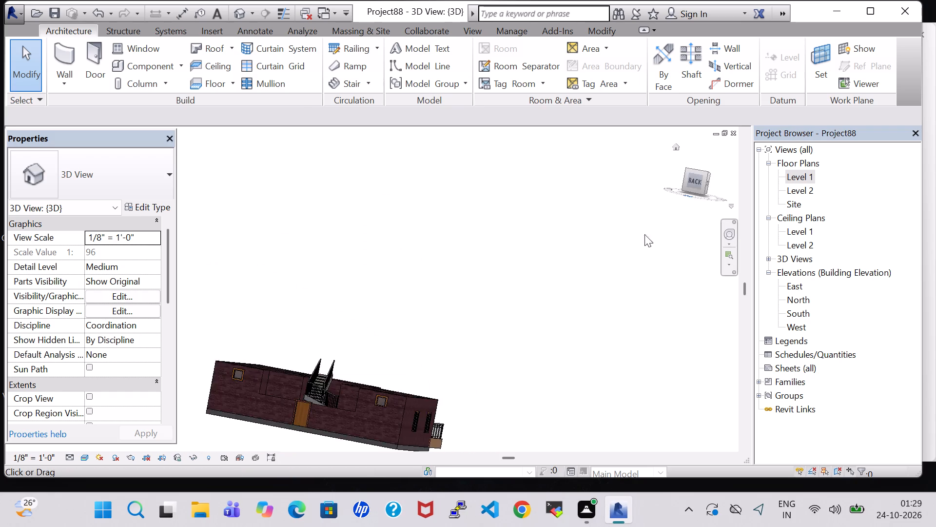
scroll(381, 363, up, 6)
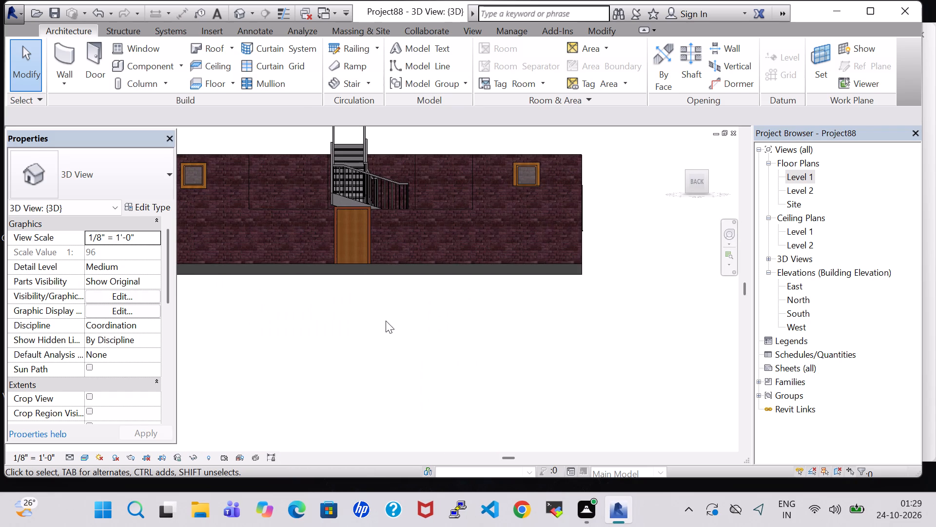
shift+middle_drag(386, 295, 387, 331)
shift+middle_click(387, 339)
shift+middle_drag(387, 339, 387, 346)
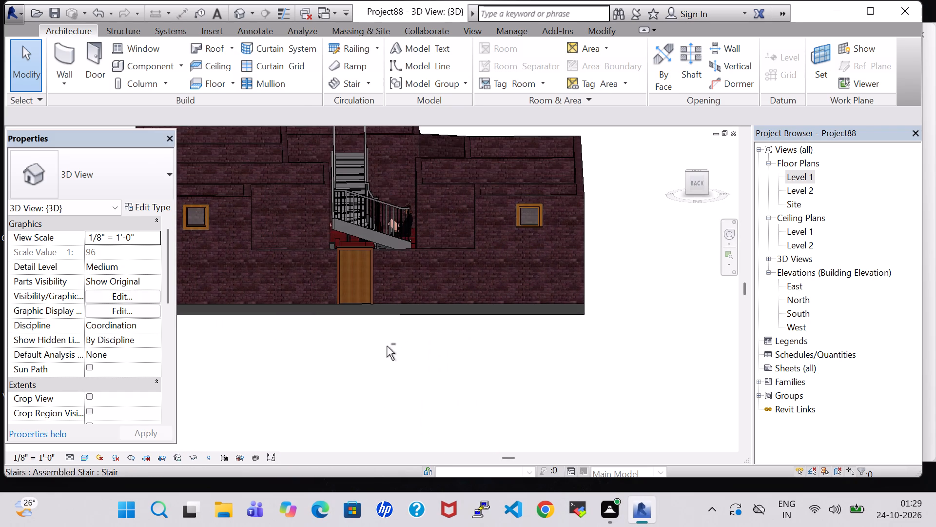
shift+middle_drag(387, 346, 387, 347)
scroll(388, 345, up, 2)
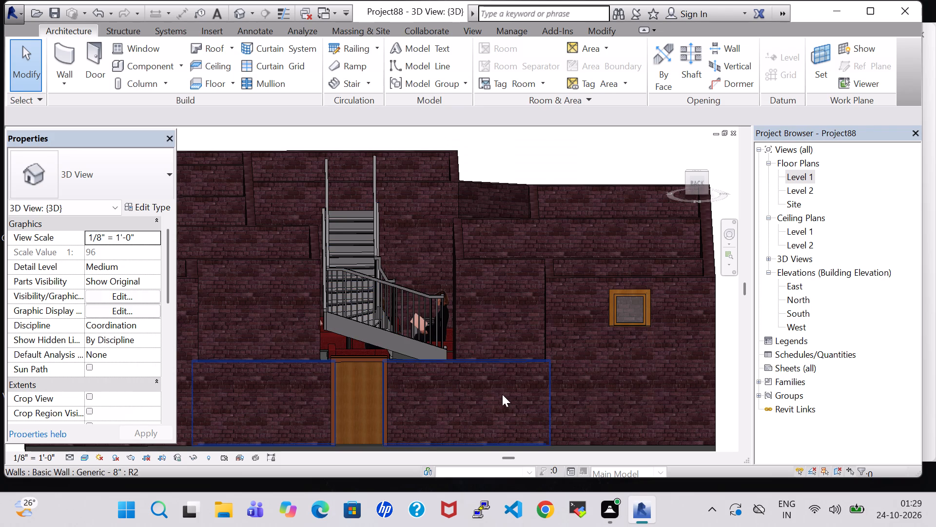
In the Level 1 floor plan, set the unconnected height of the open wash area's rear outer wall to 7'.
double_click(803, 180)
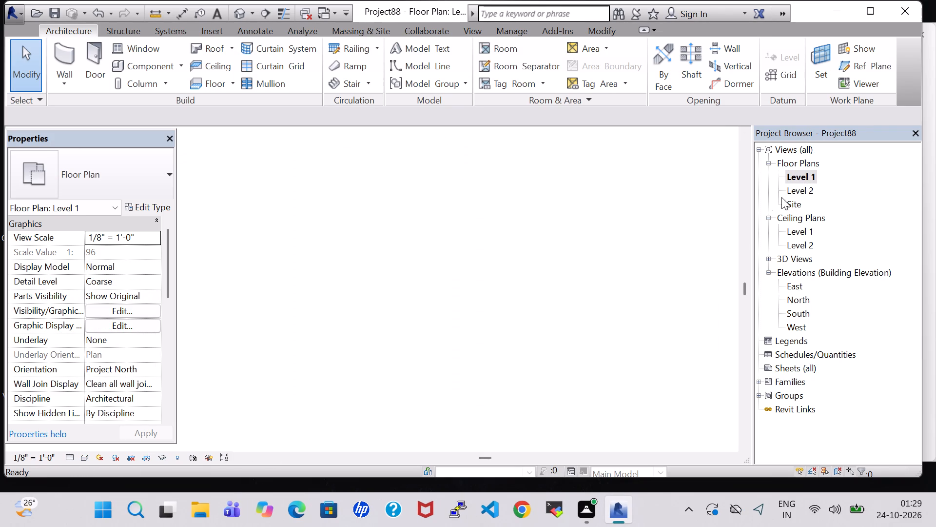
click(636, 265)
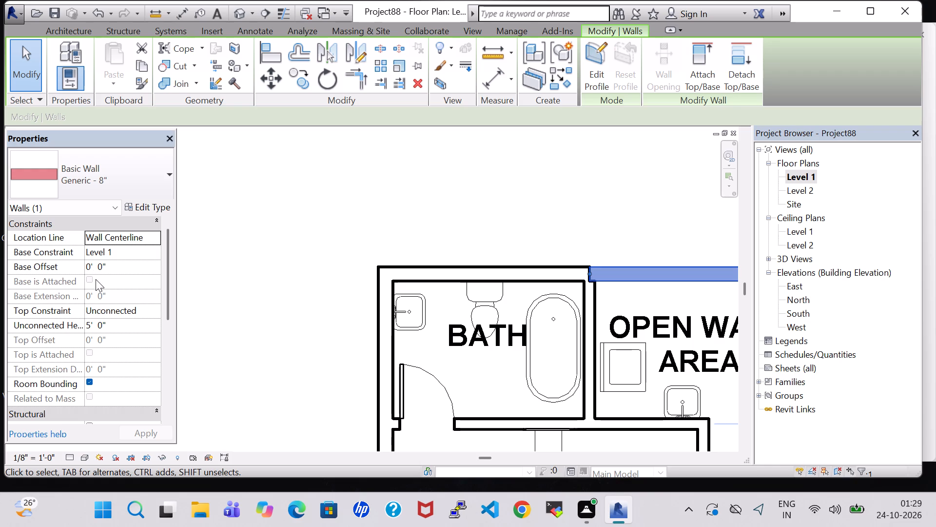
click(92, 326)
key(BackSpace)
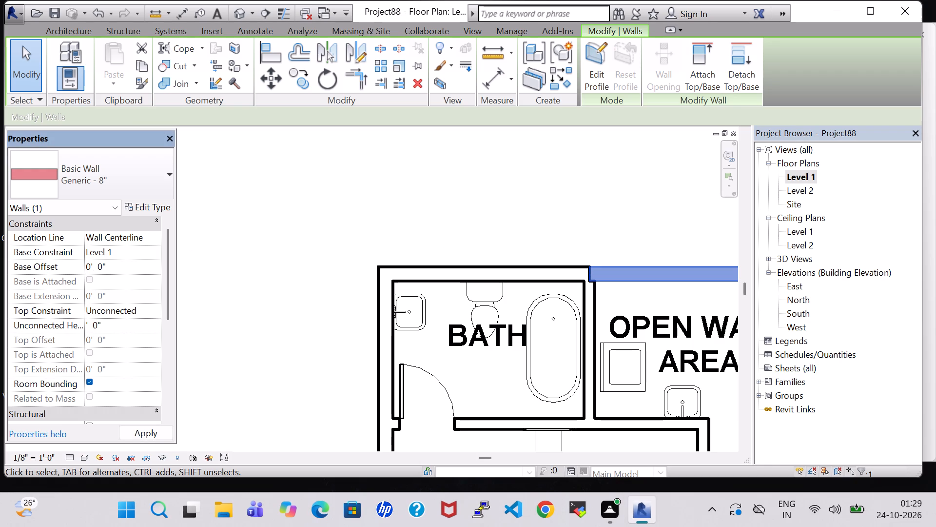
key(7)
click(140, 430)
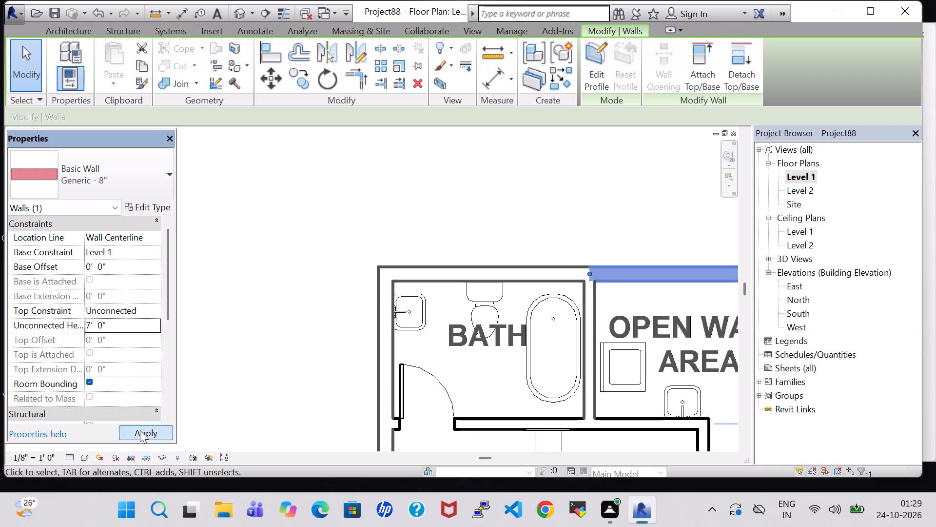
click(325, 229)
From the Level 1 floor plan, start a Generic - 12" roof by footprint with its base moved to Level 2.
scroll(325, 229, down, 8)
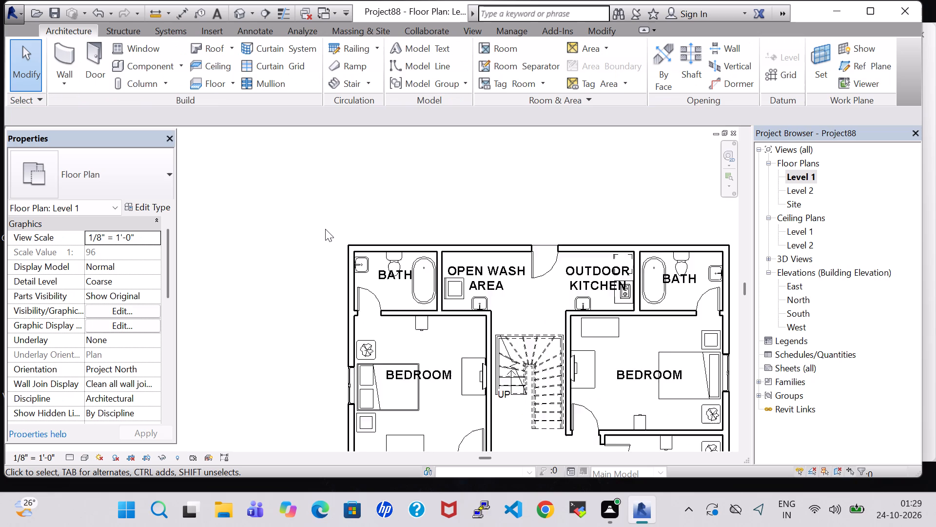
scroll(325, 229, down, 7)
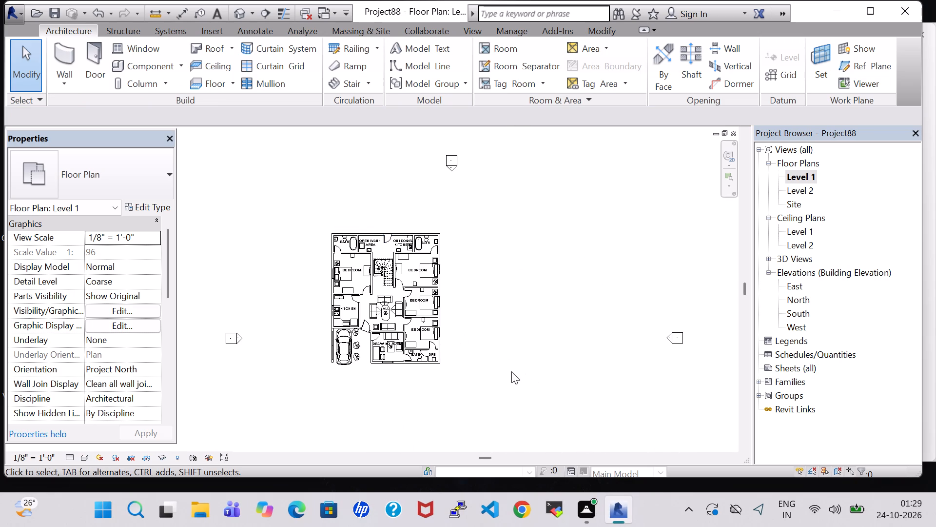
shift+middle_drag(505, 371, 503, 331)
scroll(491, 323, up, 5)
middle_drag(452, 270, 457, 272)
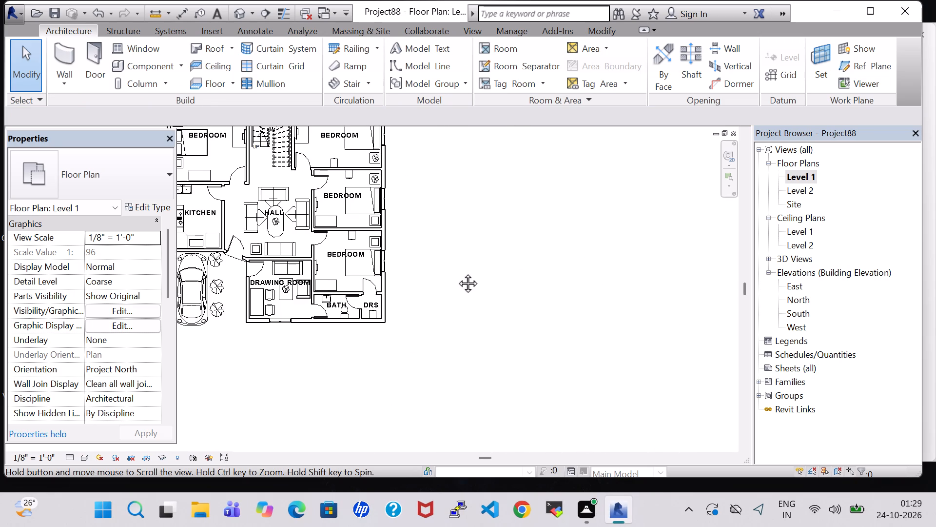
middle_drag(457, 272, 506, 321)
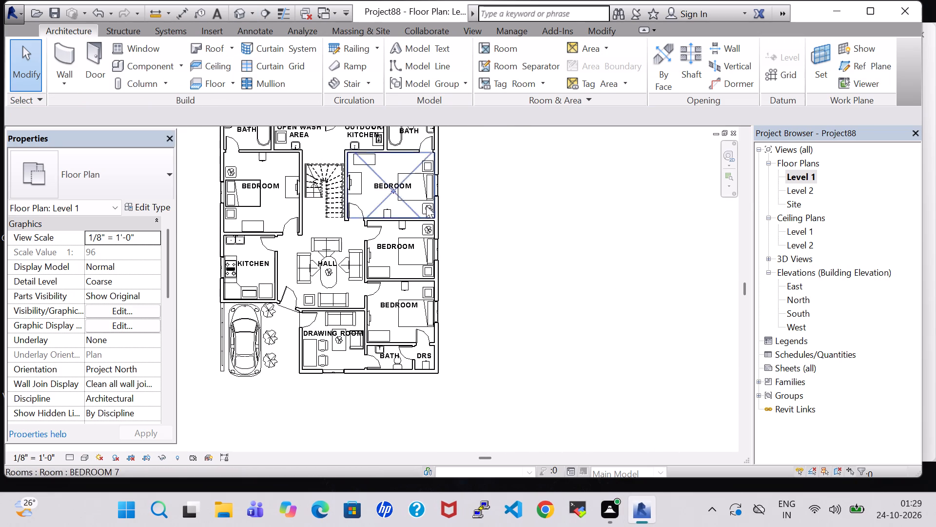
middle_drag(477, 216, 483, 219)
scroll(549, 310, down, 1)
middle_drag(526, 260, 565, 286)
click(213, 49)
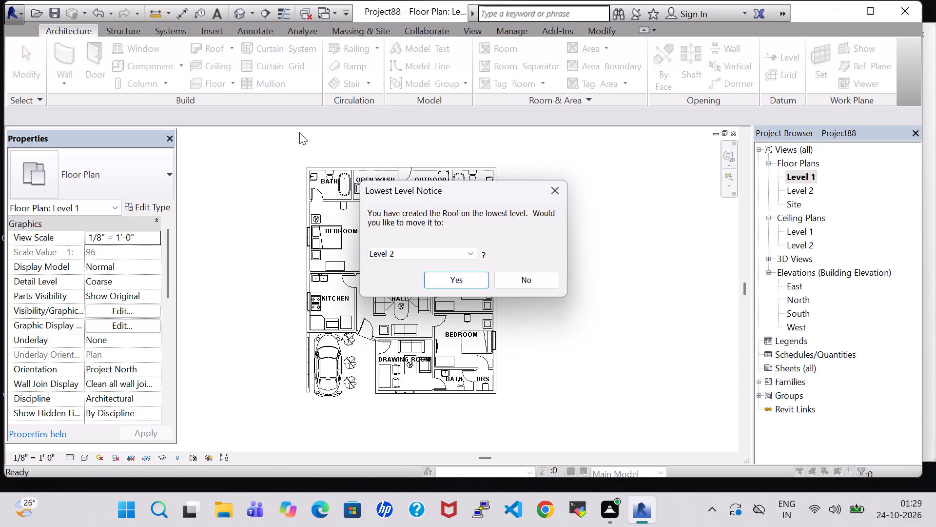
click(452, 283)
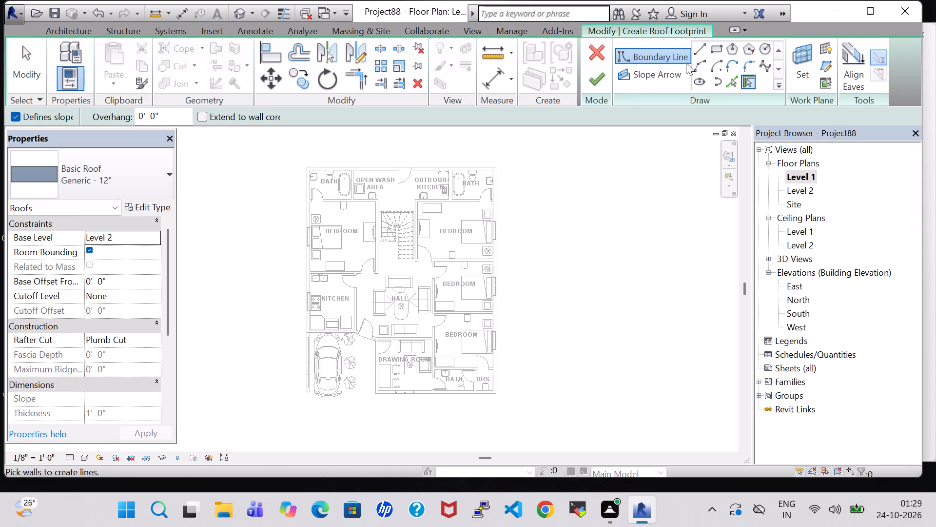
Draw sloped roof boundary lines along the rear wall, the east outer wall and the front wall to the drawing room's porch-side corner.
click(697, 51)
scroll(410, 106, up, 3)
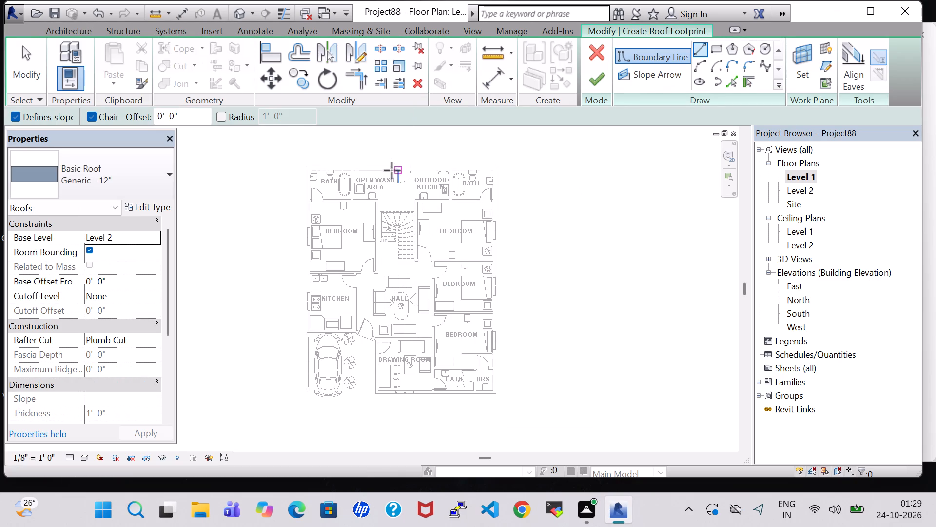
scroll(390, 174, up, 5)
middle_drag(387, 166, 402, 175)
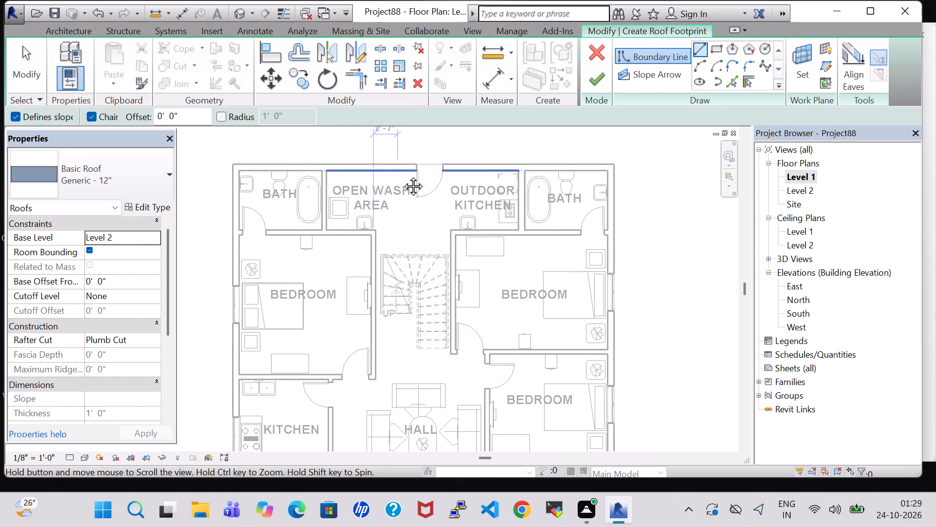
middle_drag(402, 175, 412, 185)
click(247, 181)
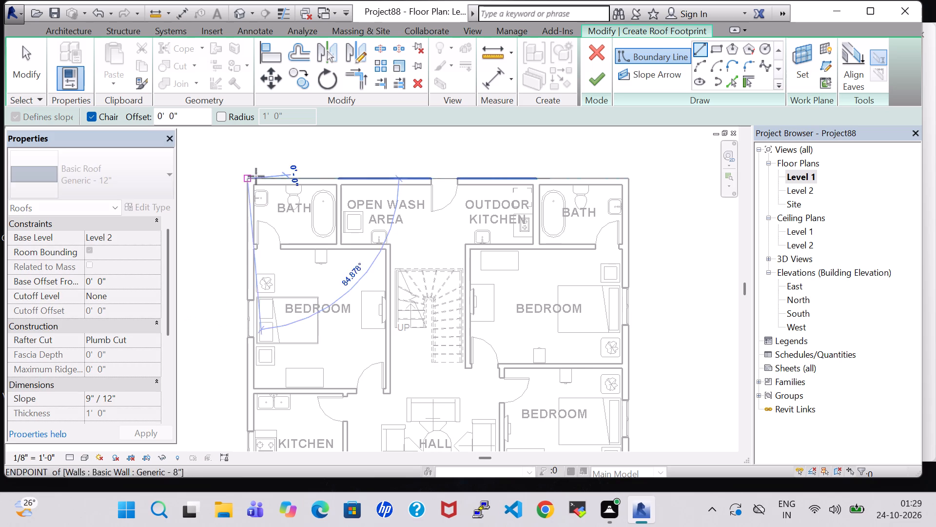
click(627, 177)
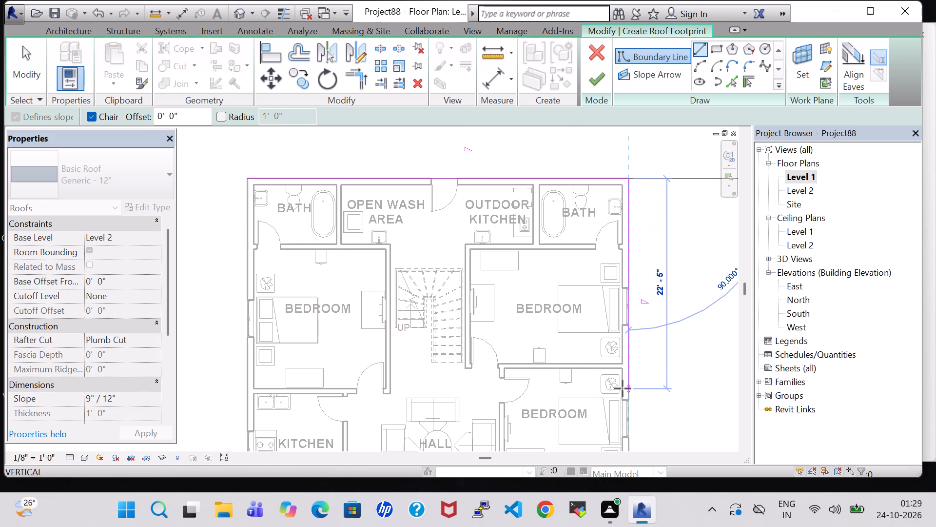
middle_drag(623, 388, 599, 239)
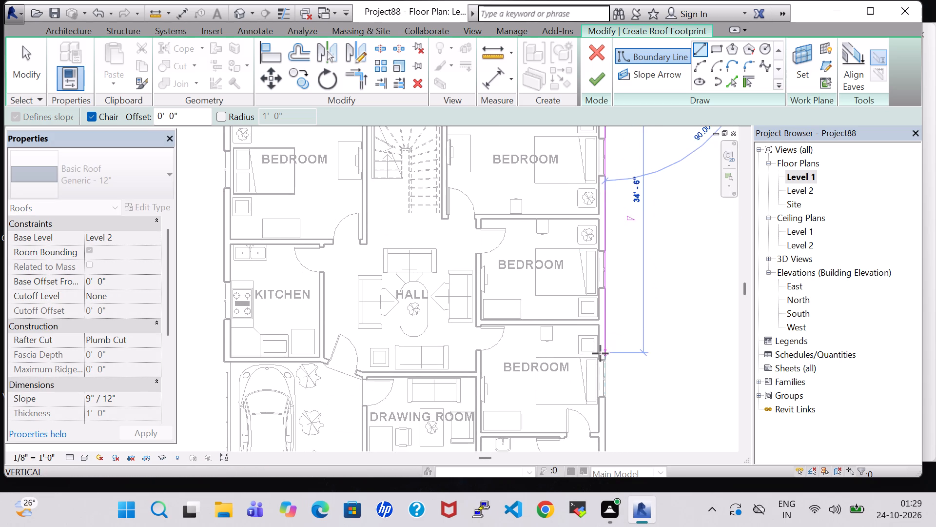
middle_drag(603, 356, 626, 209)
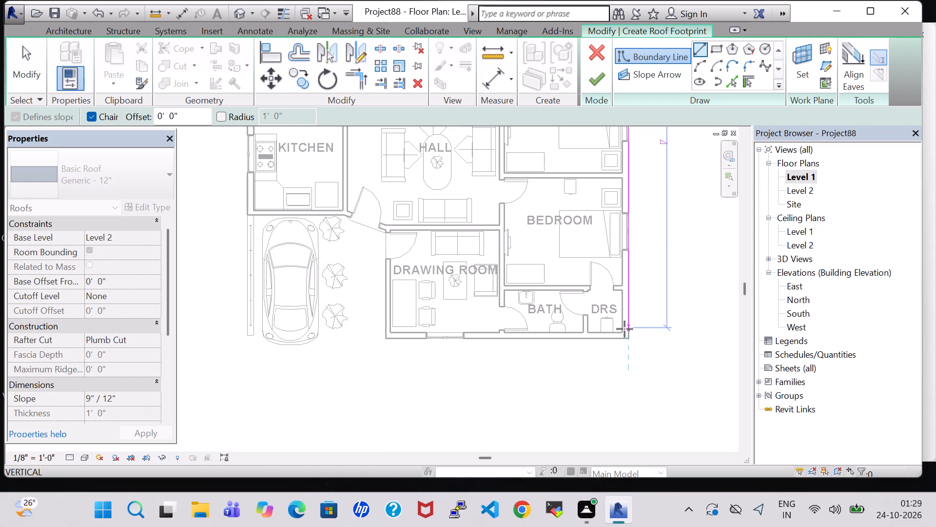
click(630, 339)
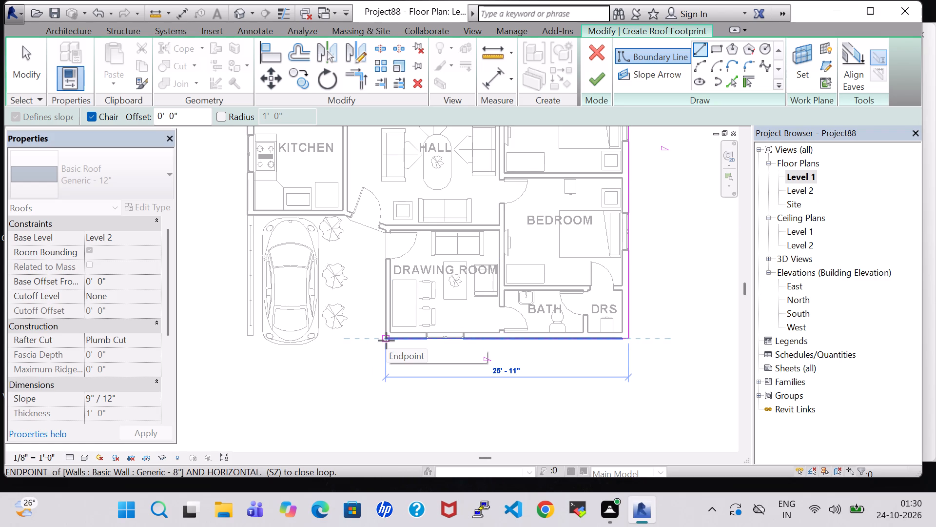
click(386, 341)
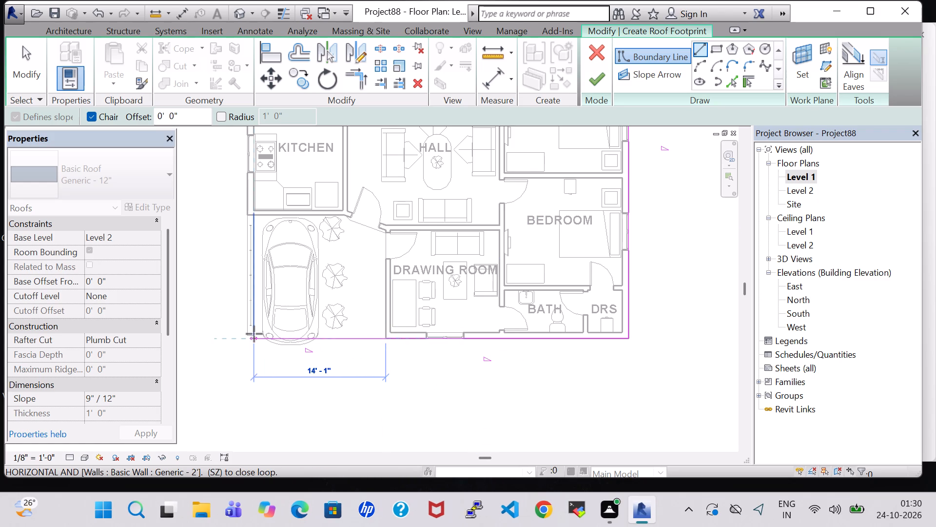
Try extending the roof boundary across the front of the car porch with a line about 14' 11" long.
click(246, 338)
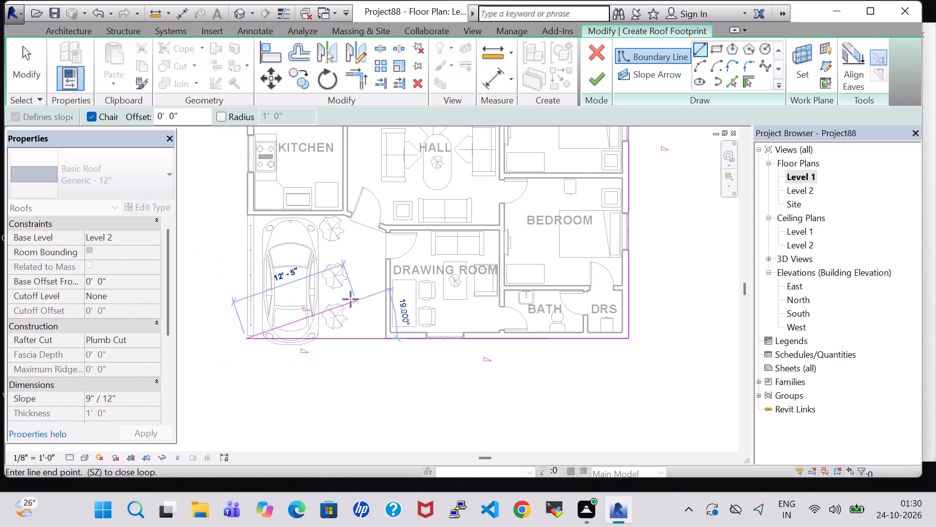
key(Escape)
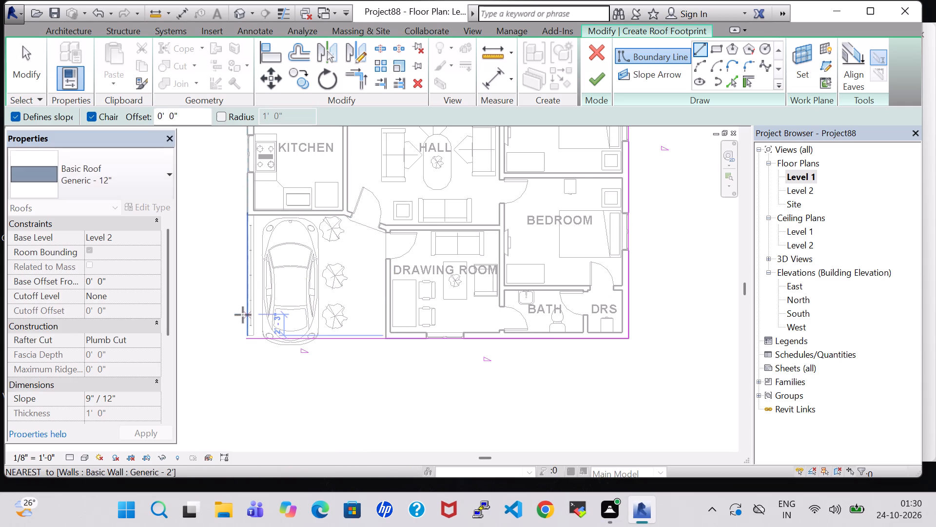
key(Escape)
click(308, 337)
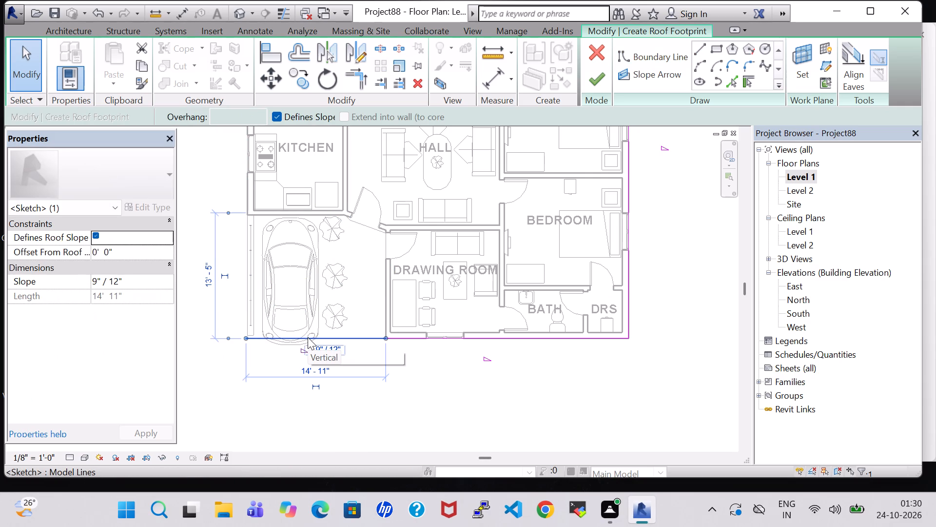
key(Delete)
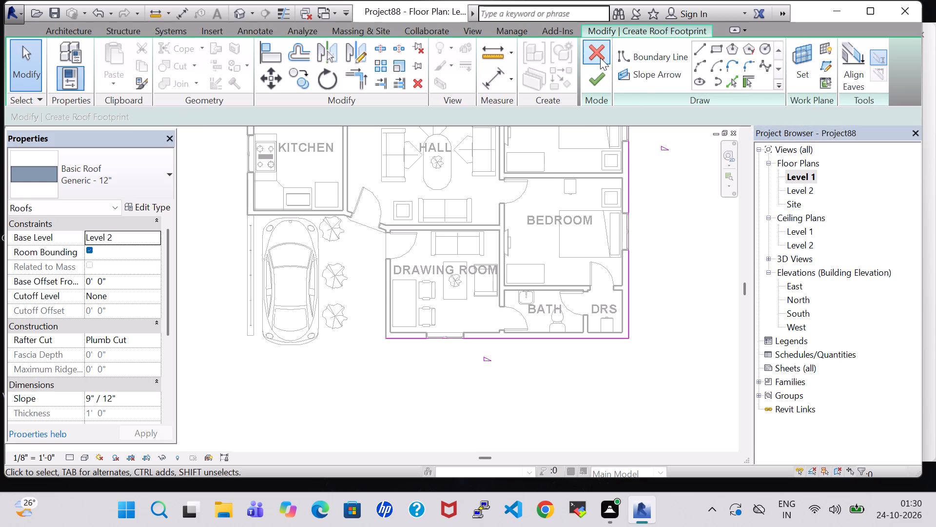
Close the roof boundary along the drawing room's porch-side wall, the angled entrance wall, the kitchen front wall and the west outer wall.
click(700, 49)
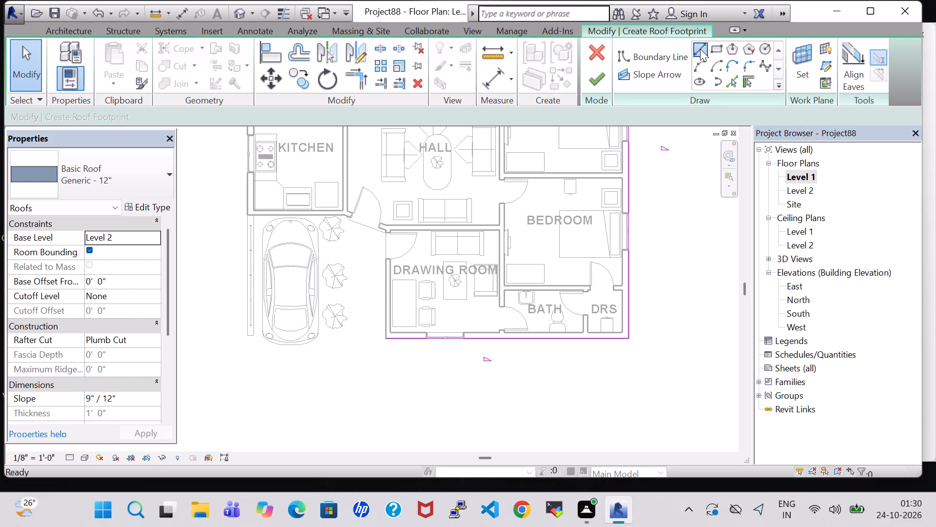
click(385, 339)
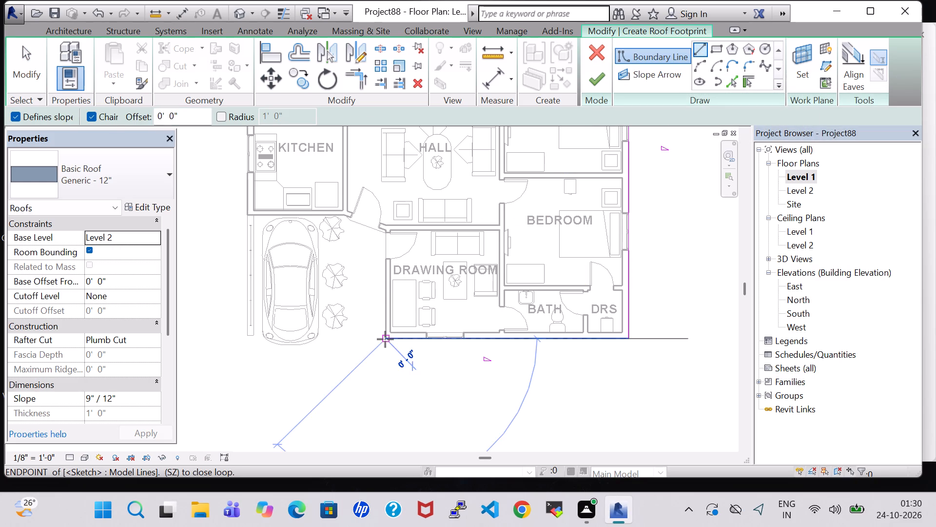
click(386, 235)
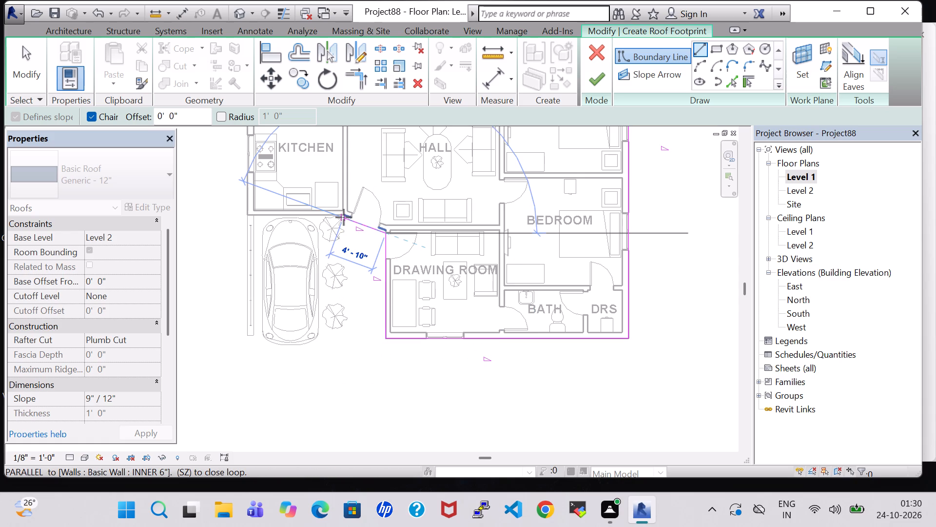
scroll(344, 216, up, 6)
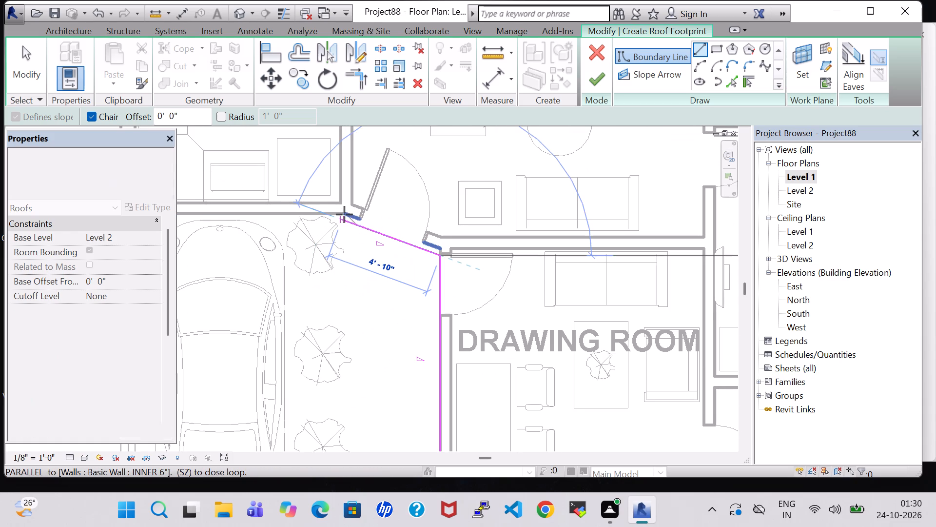
click(344, 214)
middle_drag(221, 213, 359, 225)
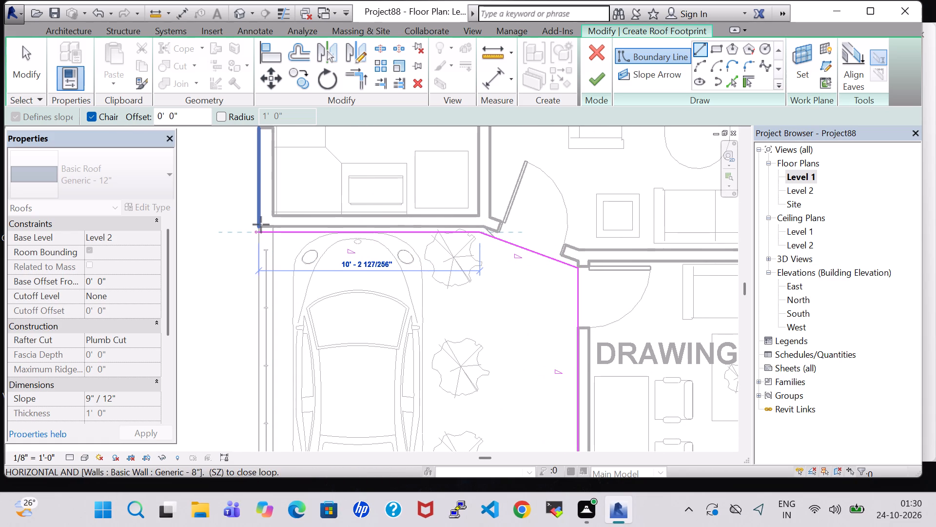
click(261, 224)
middle_drag(256, 178, 280, 337)
scroll(280, 334, down, 3)
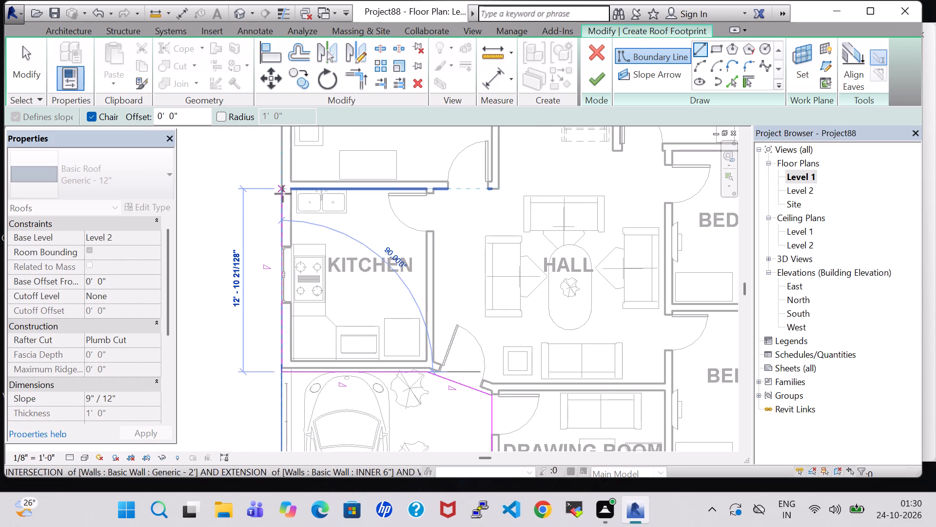
middle_drag(283, 194, 312, 419)
middle_drag(308, 226, 311, 460)
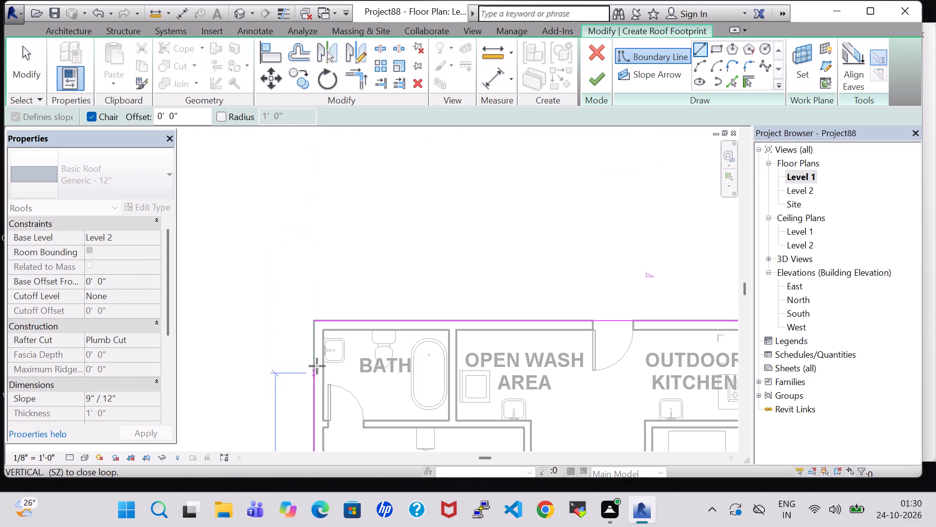
click(313, 321)
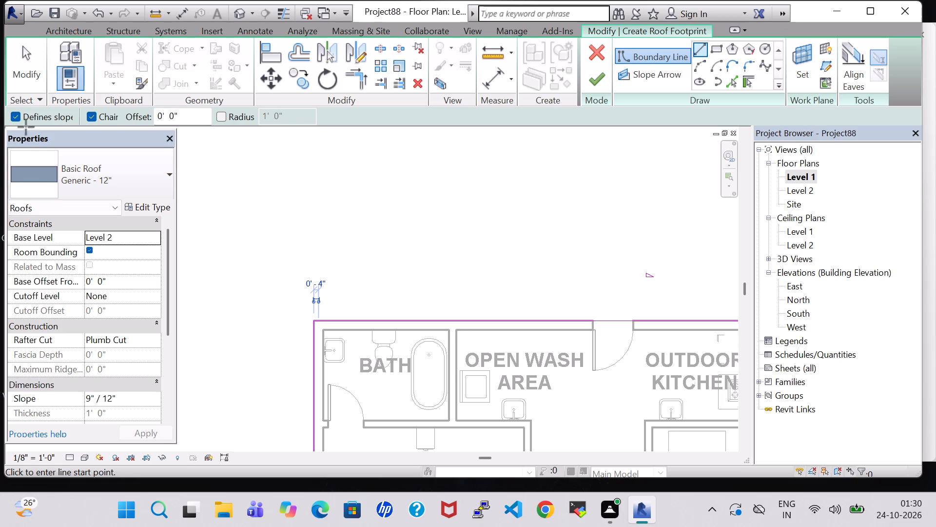
Turn off slope definition for further boundary lines and finish the roof footprint, attaching the walls to the roof.
click(15, 114)
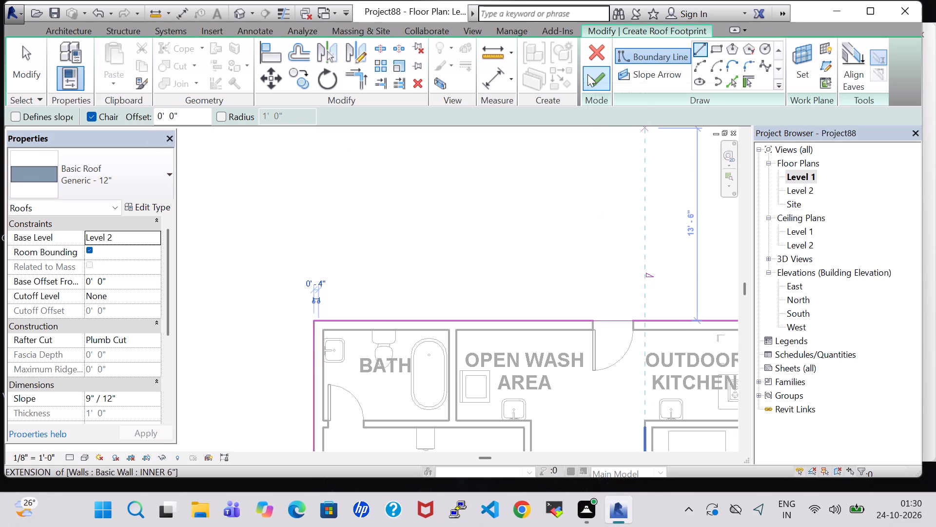
click(587, 74)
click(489, 264)
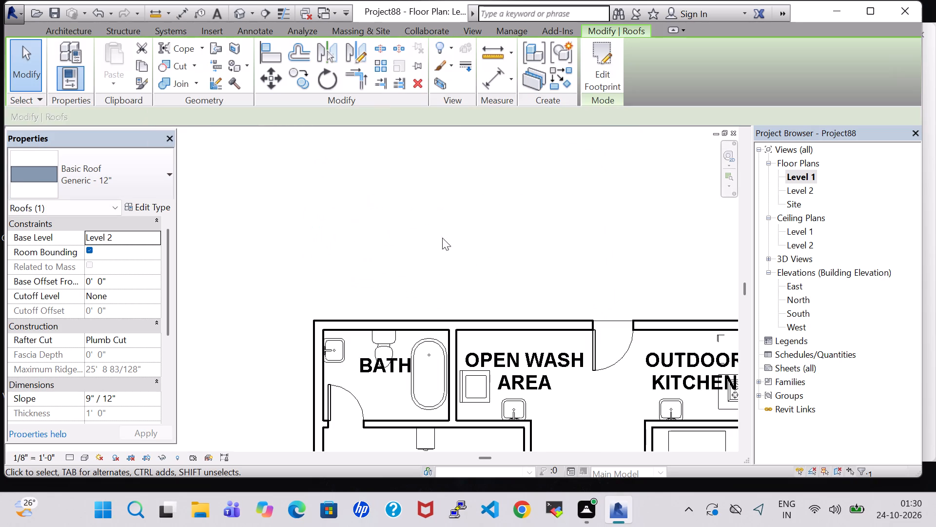
Examine the new roof and the rear brick walls from the back of the house in the 3D view.
click(240, 20)
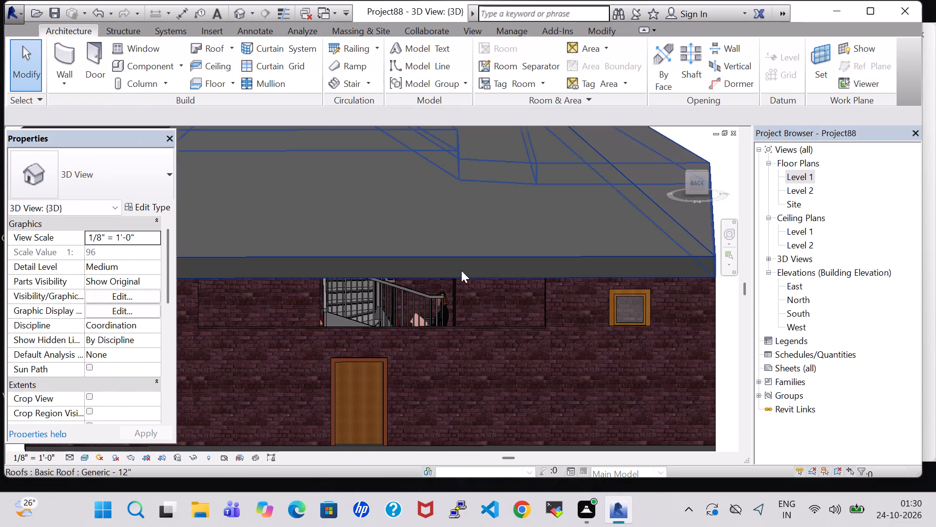
click(468, 233)
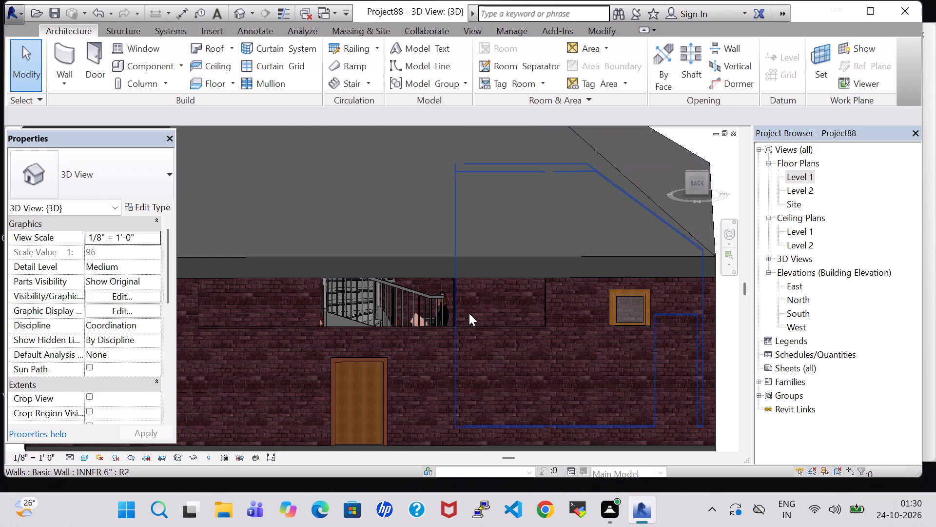
shift+middle_drag(475, 368, 468, 346)
shift+middle_click(468, 345)
double_click(799, 175)
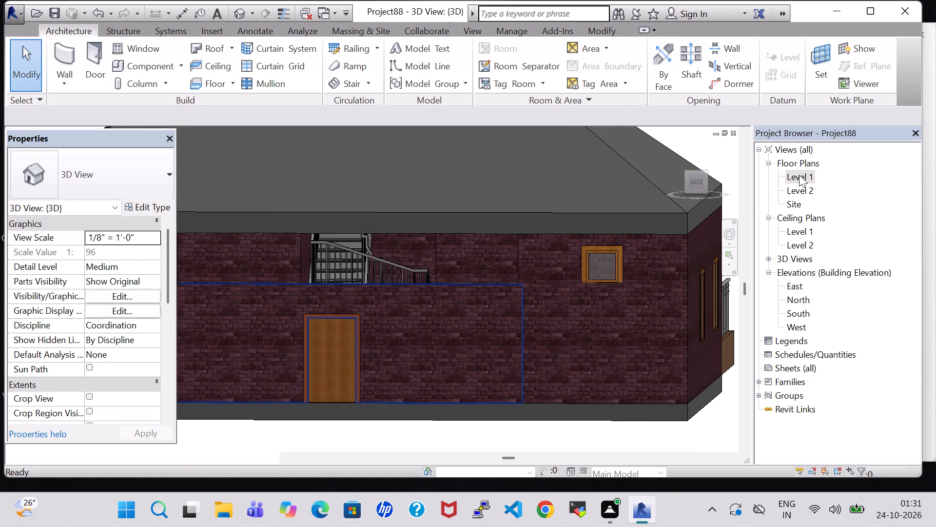
scroll(575, 394, down, 3)
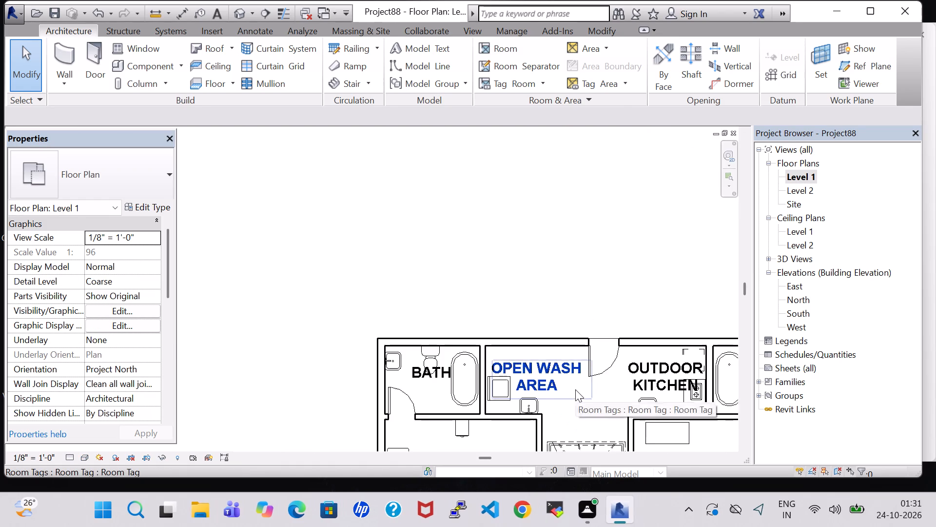
scroll(575, 389, down, 2)
click(239, 14)
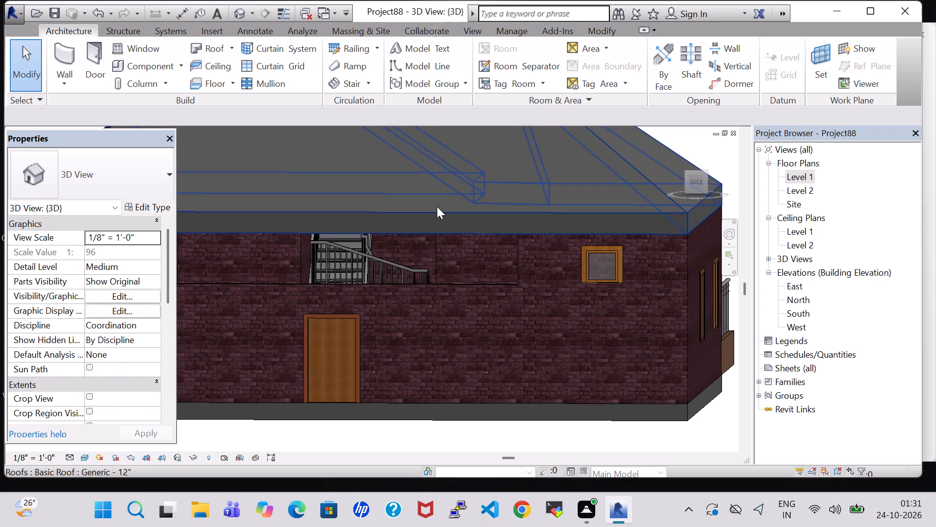
click(696, 169)
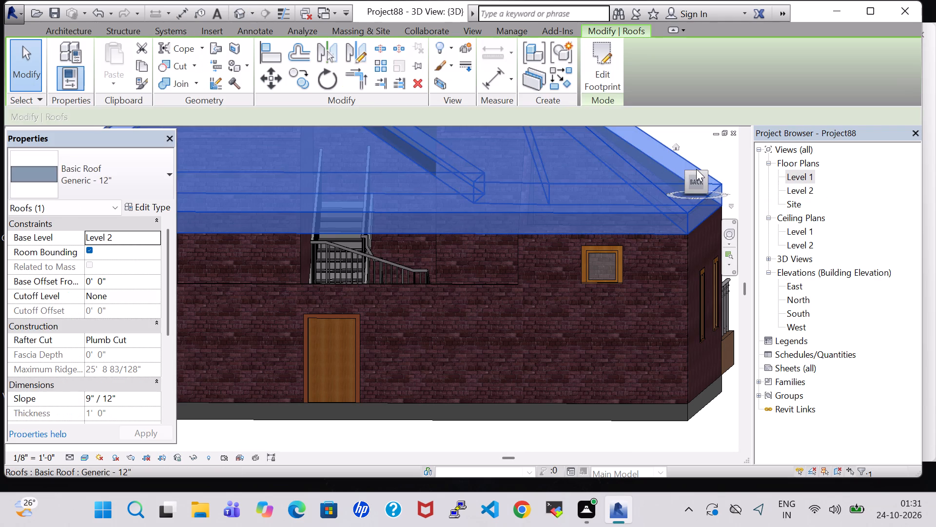
double_click(579, 174)
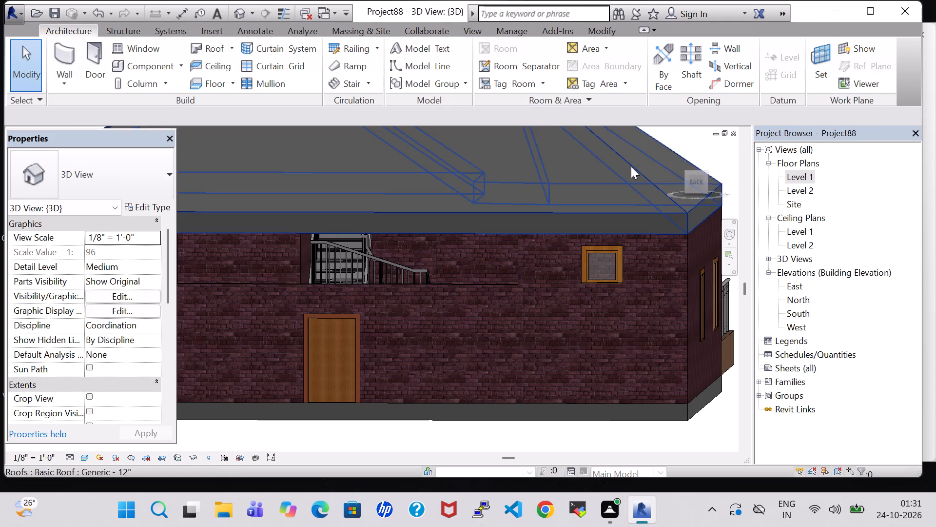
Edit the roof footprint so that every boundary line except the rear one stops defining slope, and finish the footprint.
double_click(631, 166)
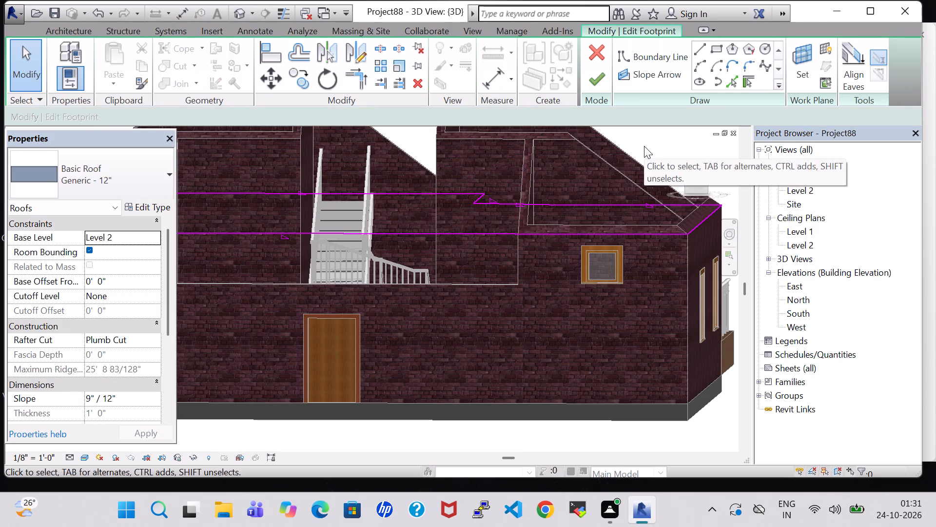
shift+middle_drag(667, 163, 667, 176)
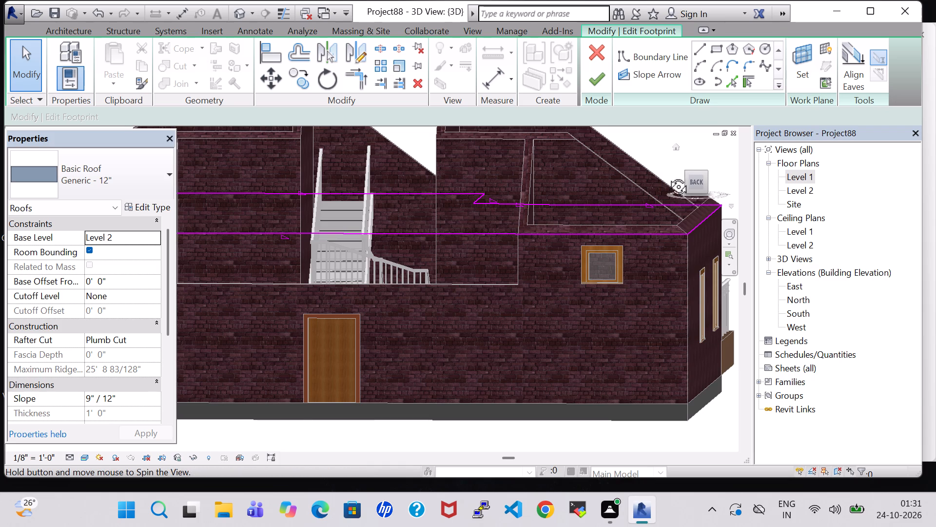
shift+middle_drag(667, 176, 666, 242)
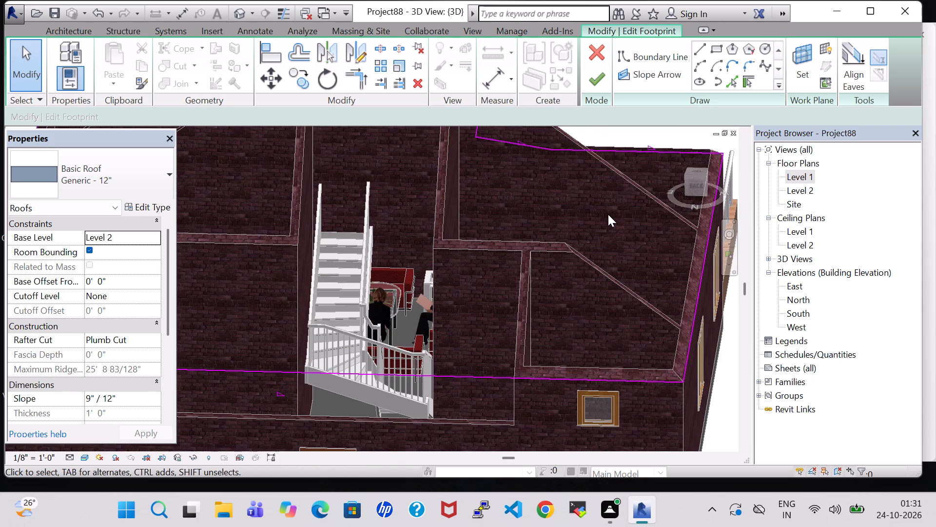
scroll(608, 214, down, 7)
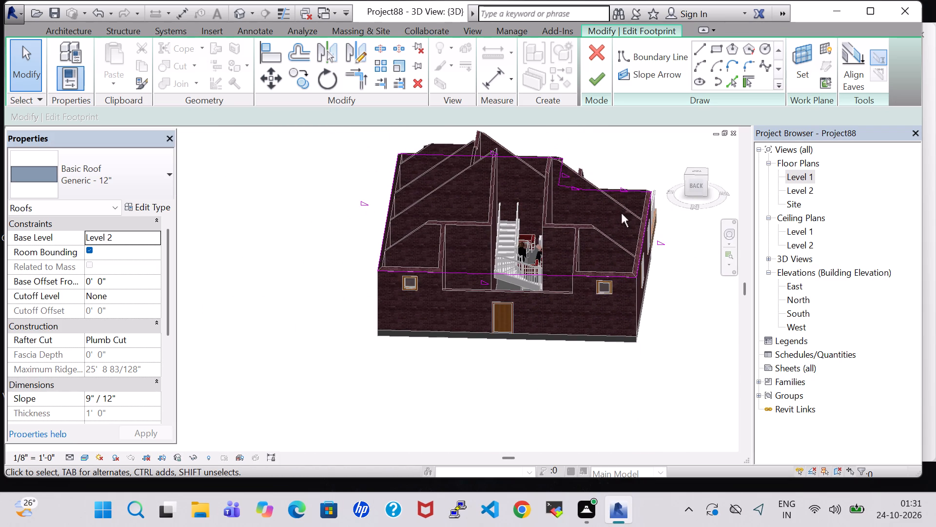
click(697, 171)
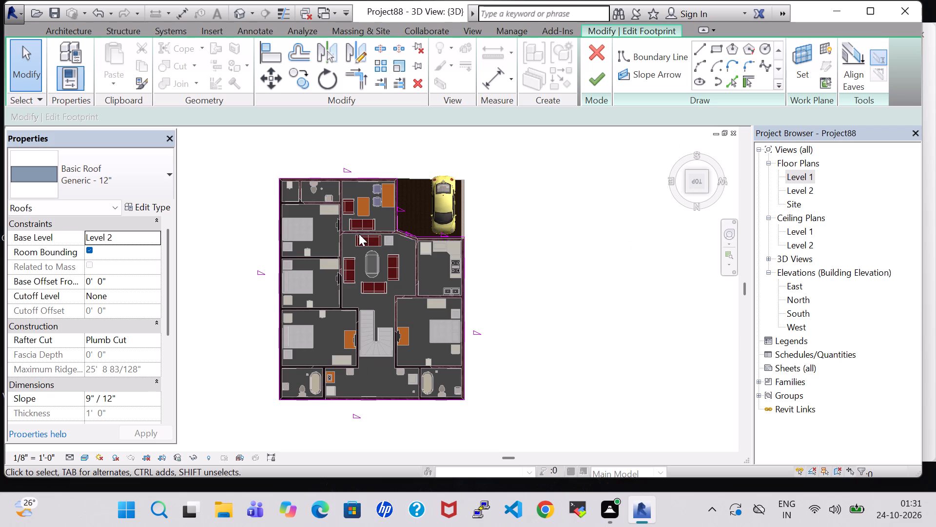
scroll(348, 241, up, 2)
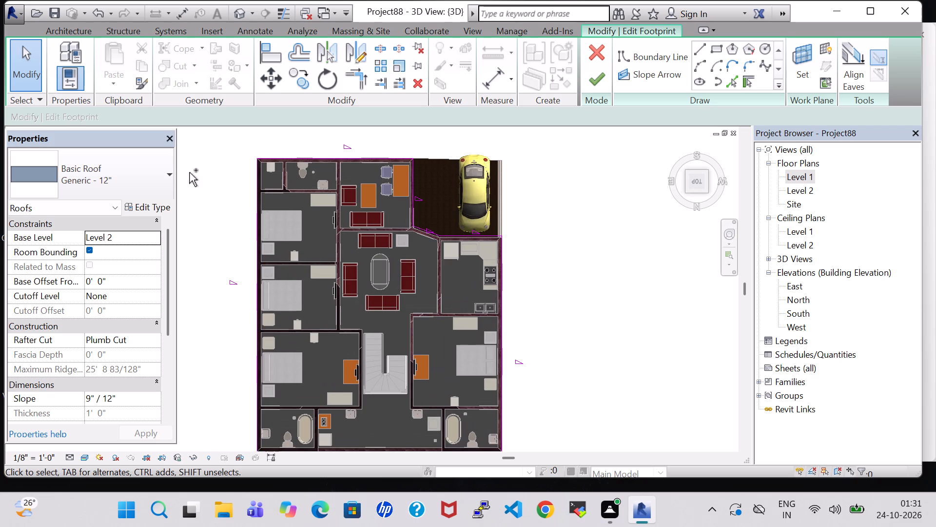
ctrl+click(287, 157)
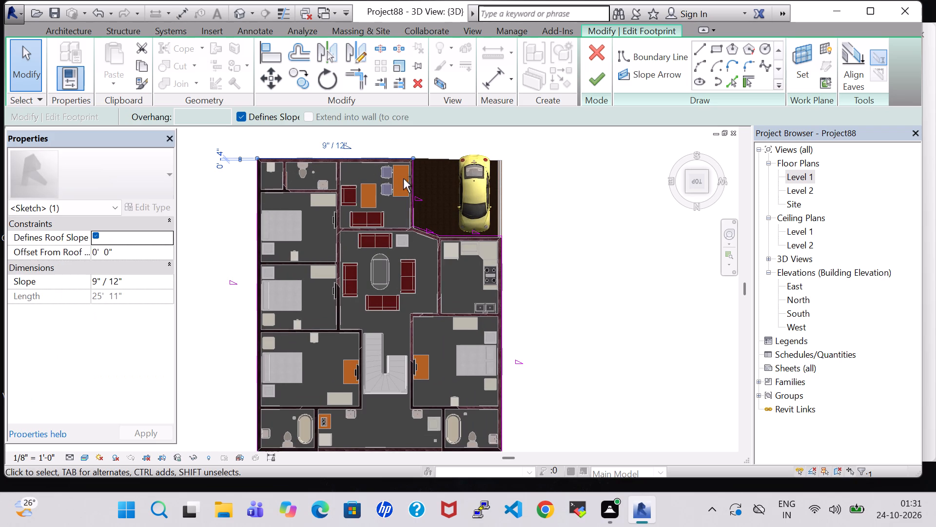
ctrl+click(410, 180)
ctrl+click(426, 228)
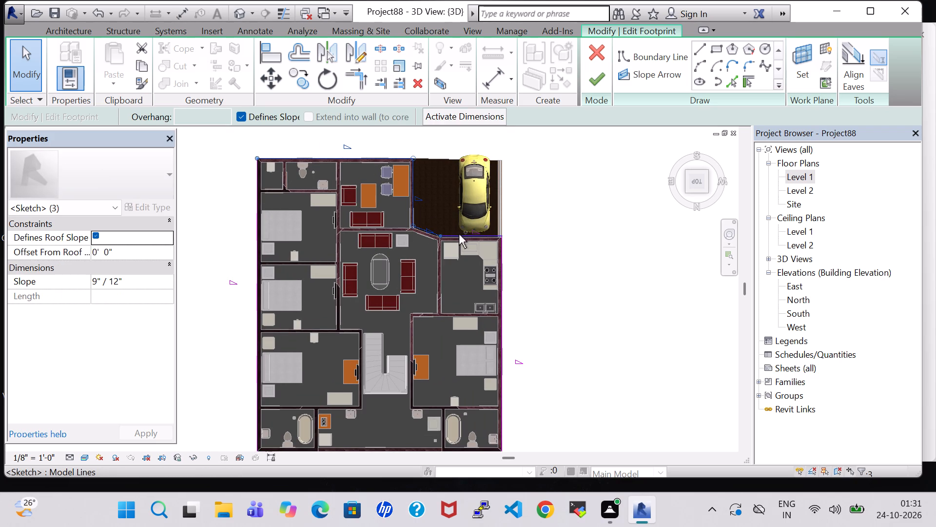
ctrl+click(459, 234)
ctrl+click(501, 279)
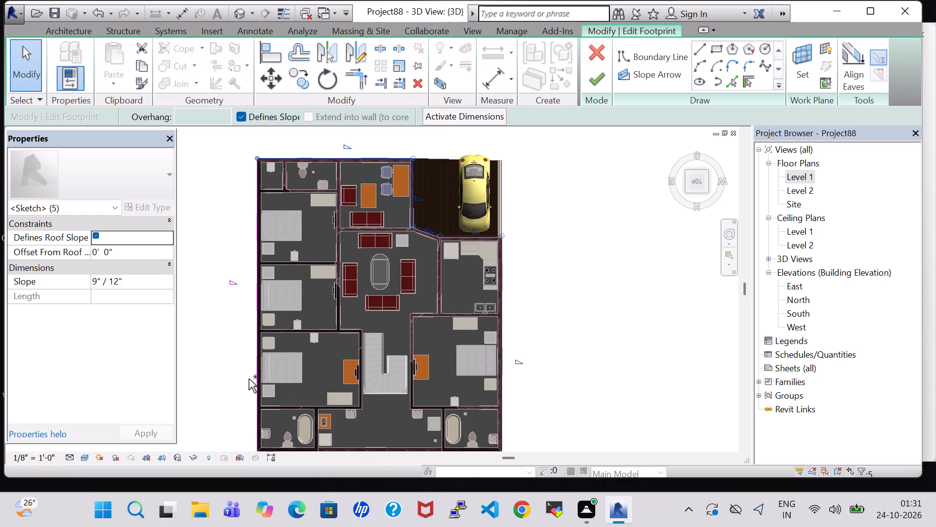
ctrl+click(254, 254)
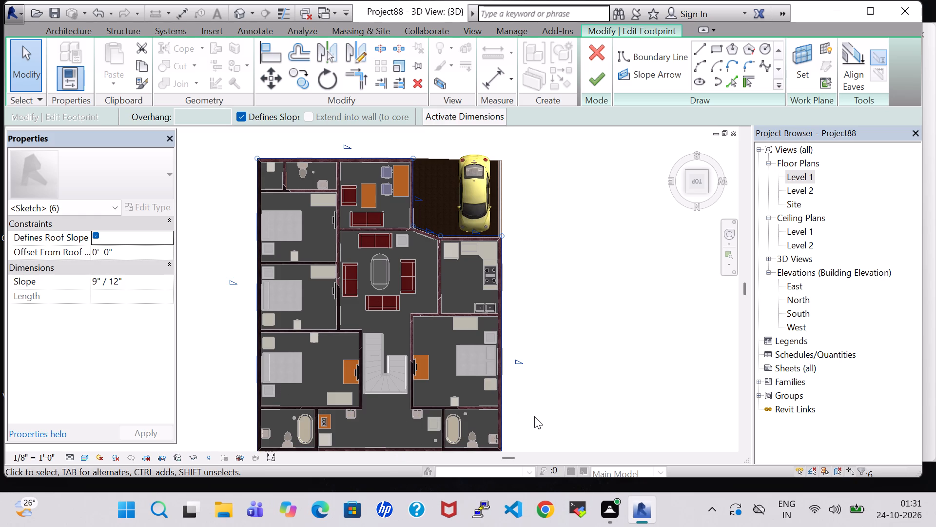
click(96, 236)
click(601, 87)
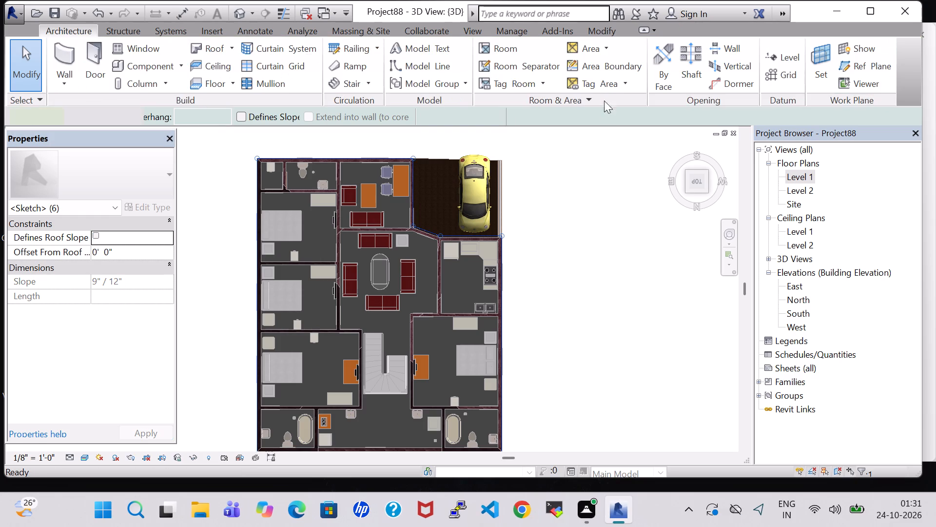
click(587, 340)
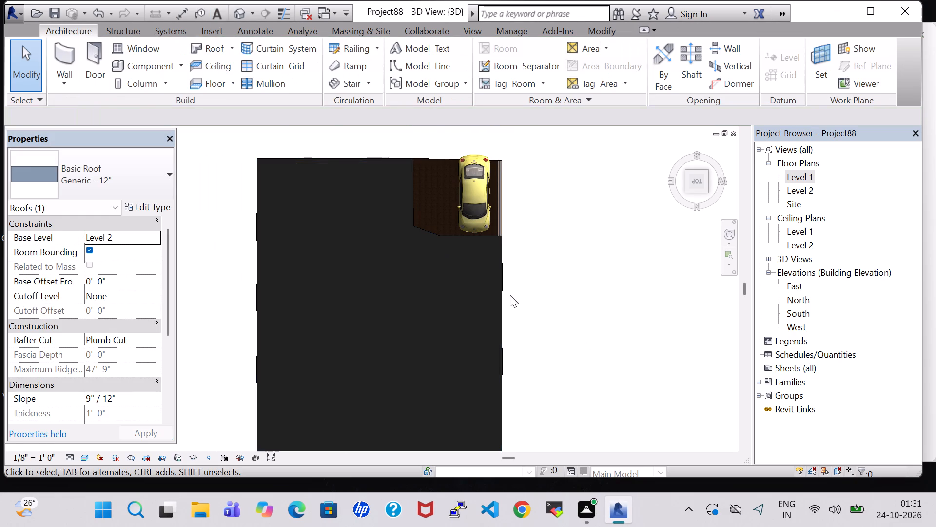
Examine the reshaped roof in the 3D view from the back, the side and above.
click(235, 7)
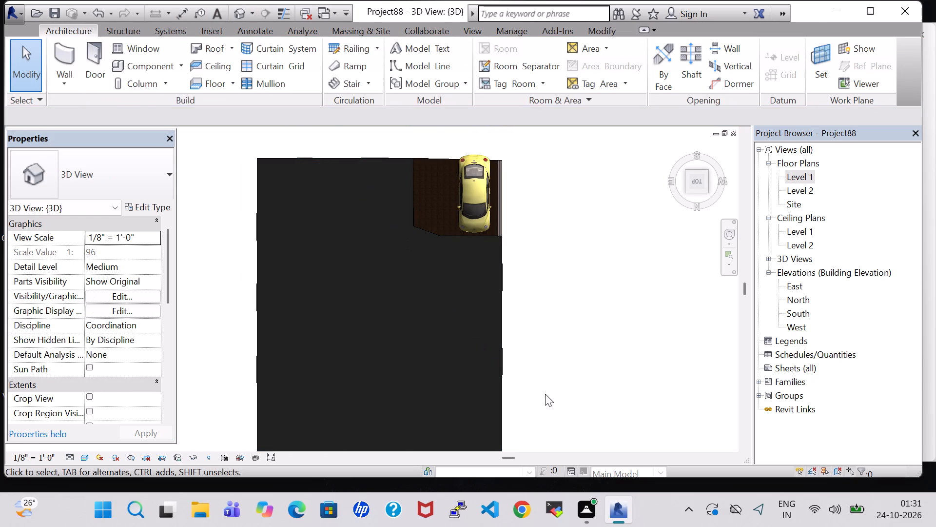
shift+middle_drag(543, 346, 542, 332)
click(694, 205)
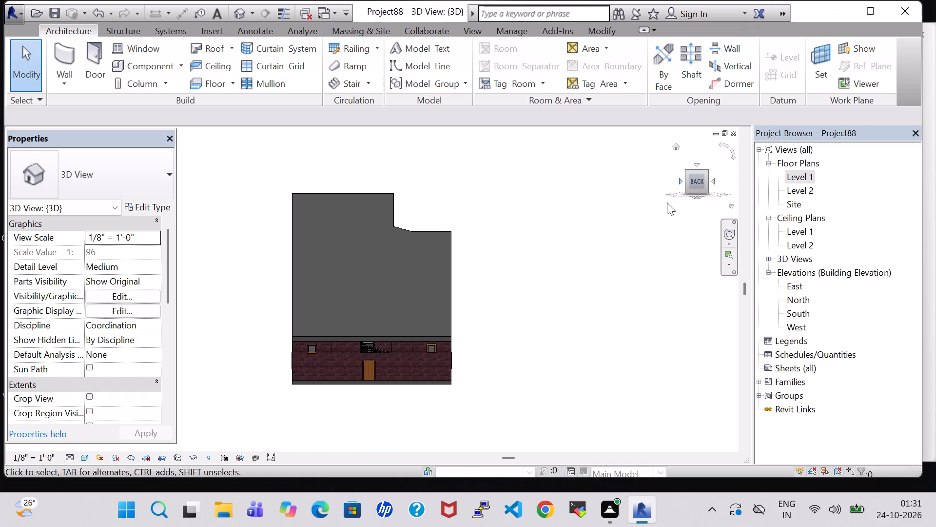
scroll(502, 324, up, 5)
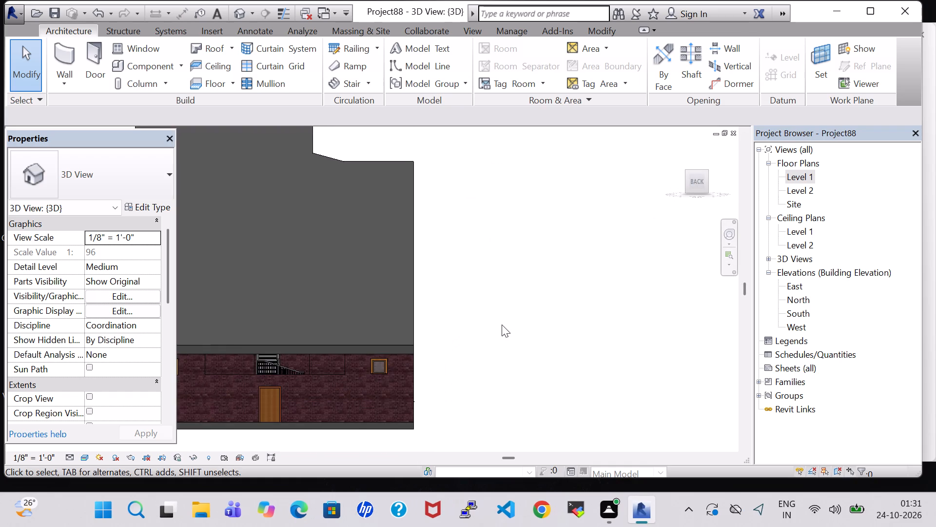
scroll(502, 324, up, 1)
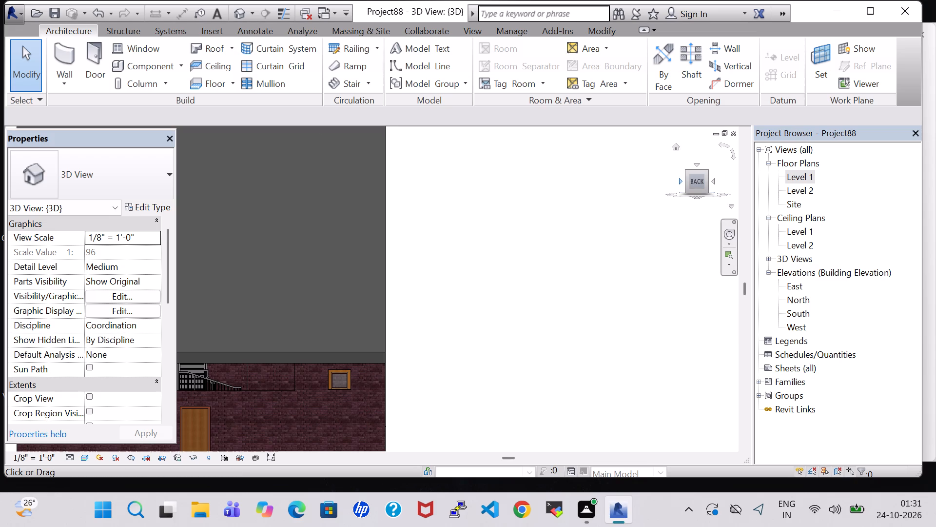
click(681, 181)
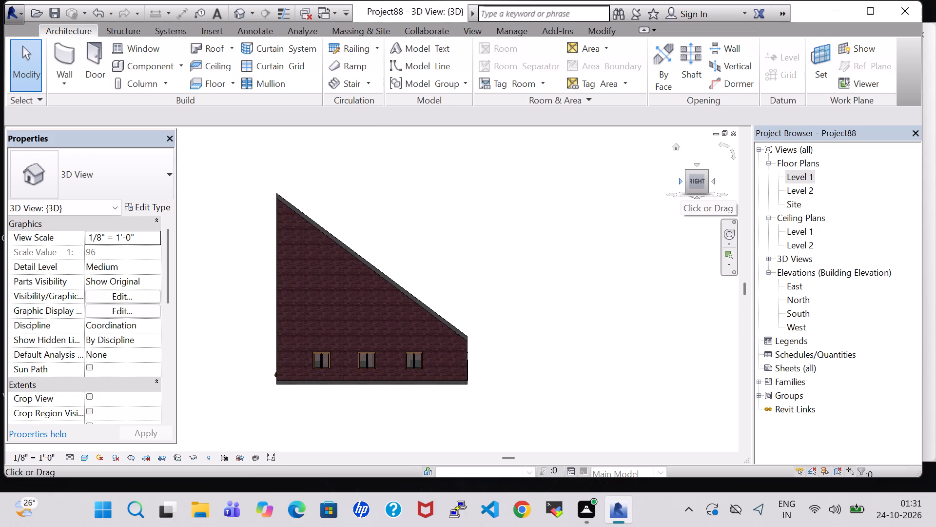
scroll(529, 251, down, 5)
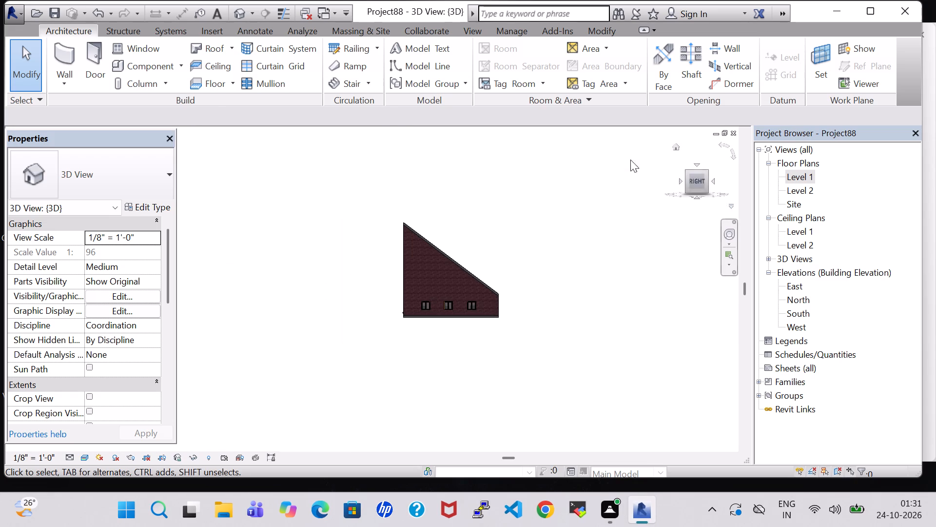
click(698, 166)
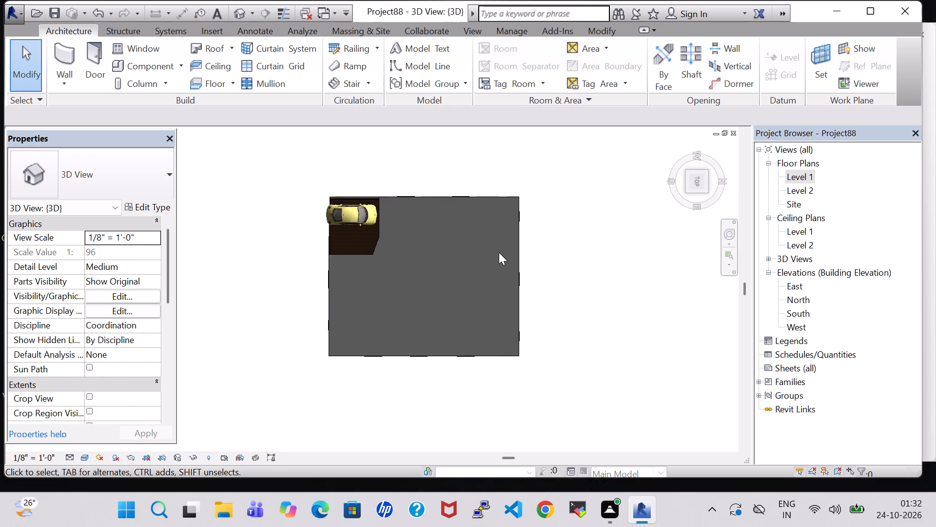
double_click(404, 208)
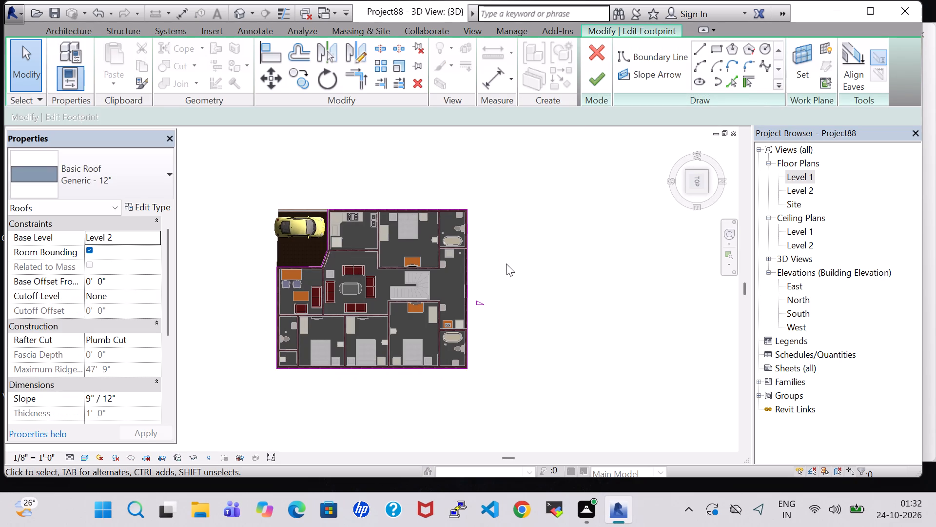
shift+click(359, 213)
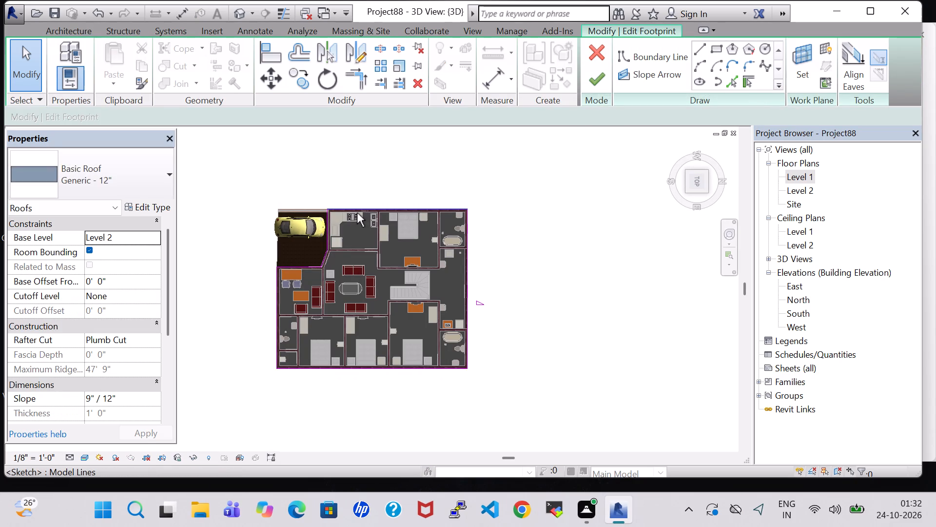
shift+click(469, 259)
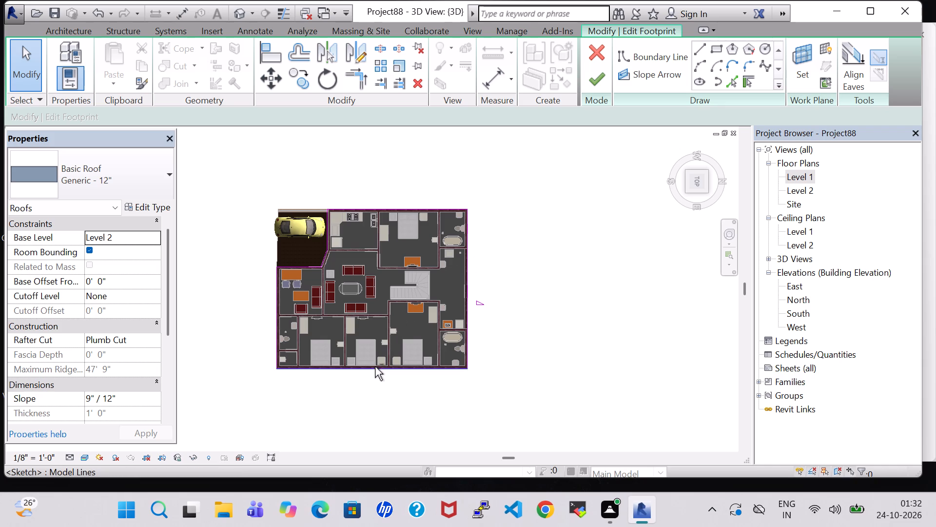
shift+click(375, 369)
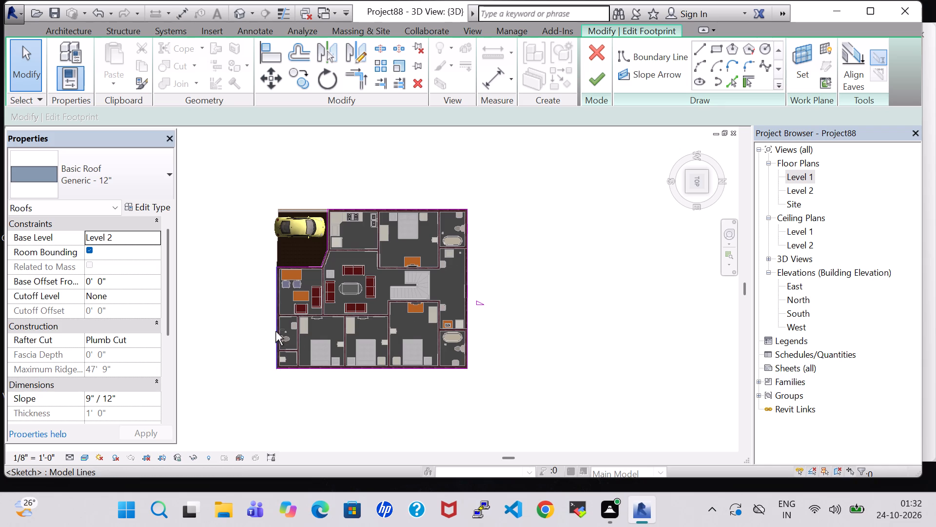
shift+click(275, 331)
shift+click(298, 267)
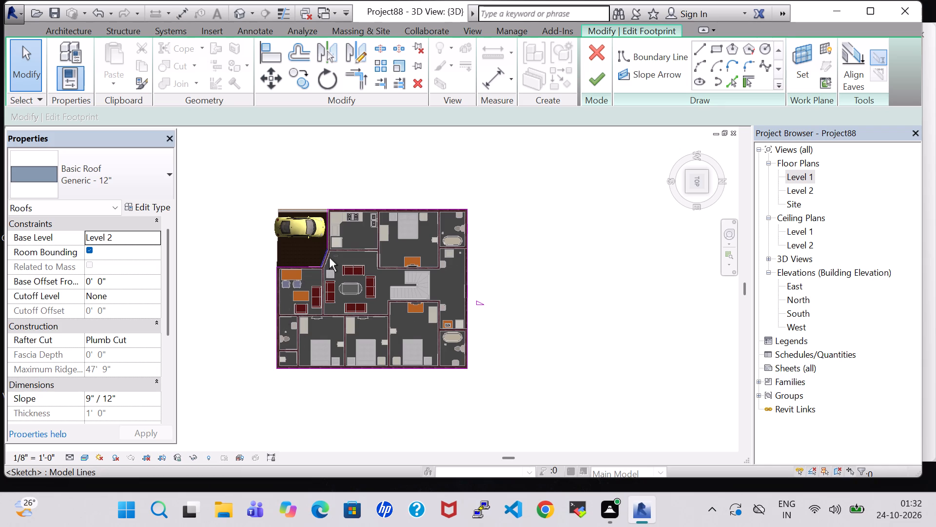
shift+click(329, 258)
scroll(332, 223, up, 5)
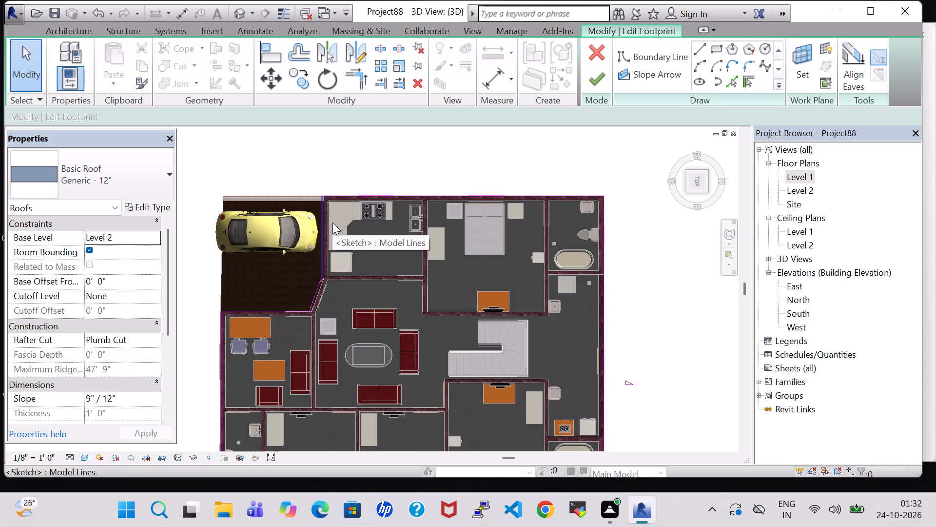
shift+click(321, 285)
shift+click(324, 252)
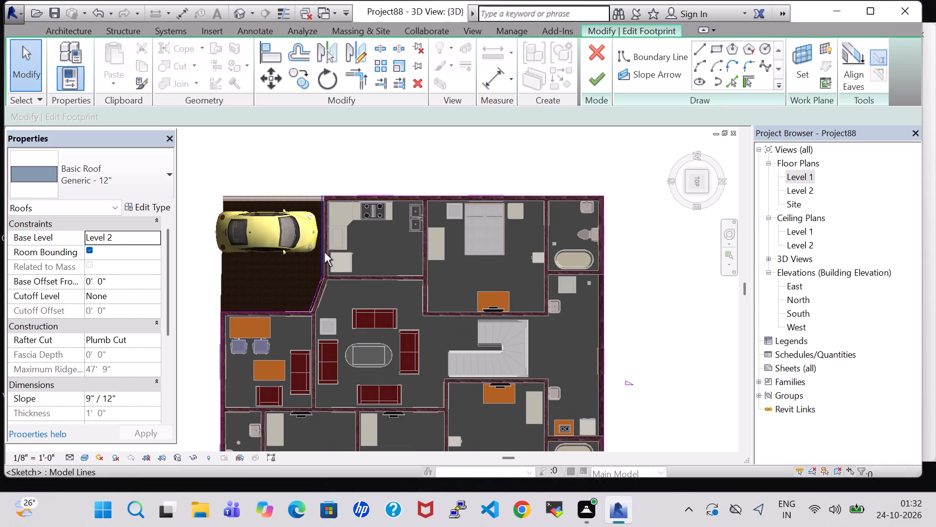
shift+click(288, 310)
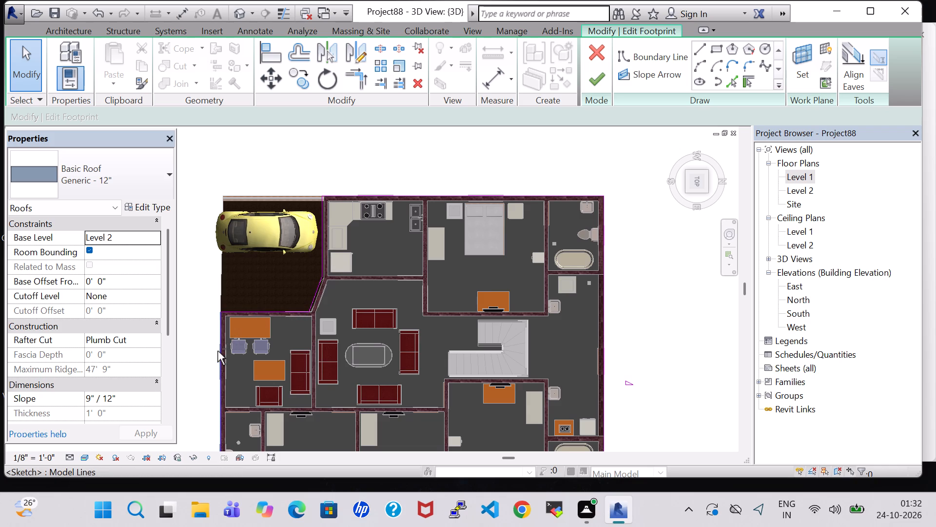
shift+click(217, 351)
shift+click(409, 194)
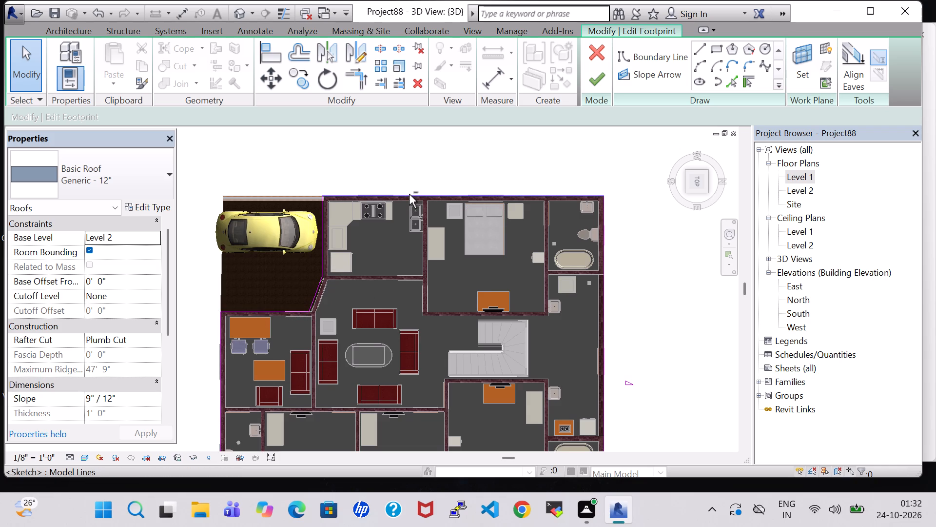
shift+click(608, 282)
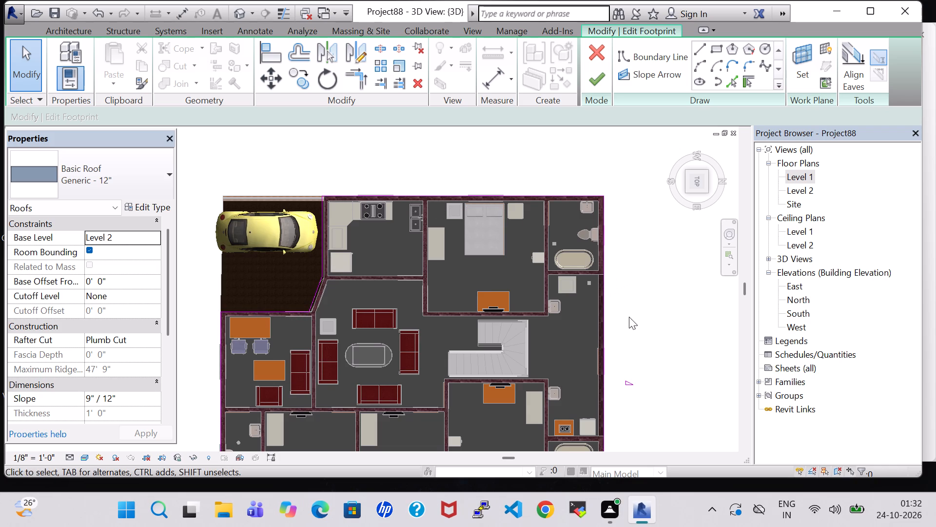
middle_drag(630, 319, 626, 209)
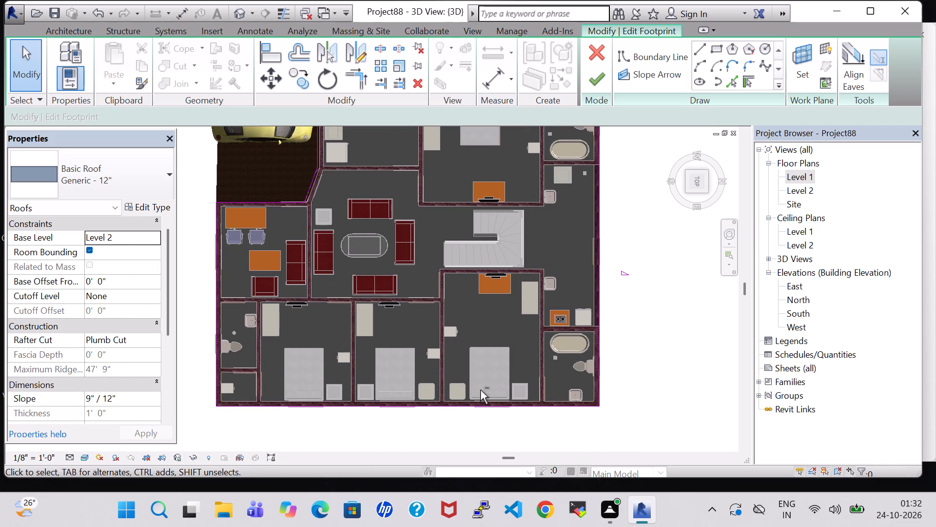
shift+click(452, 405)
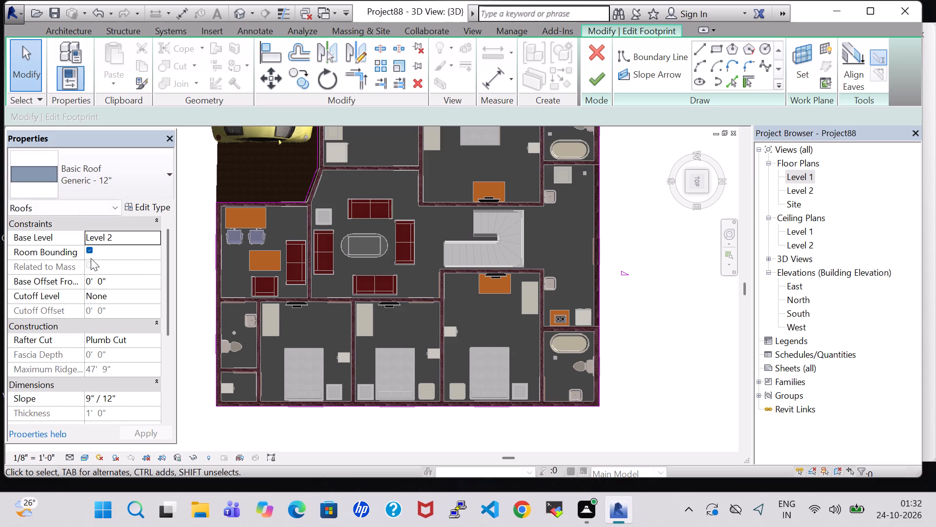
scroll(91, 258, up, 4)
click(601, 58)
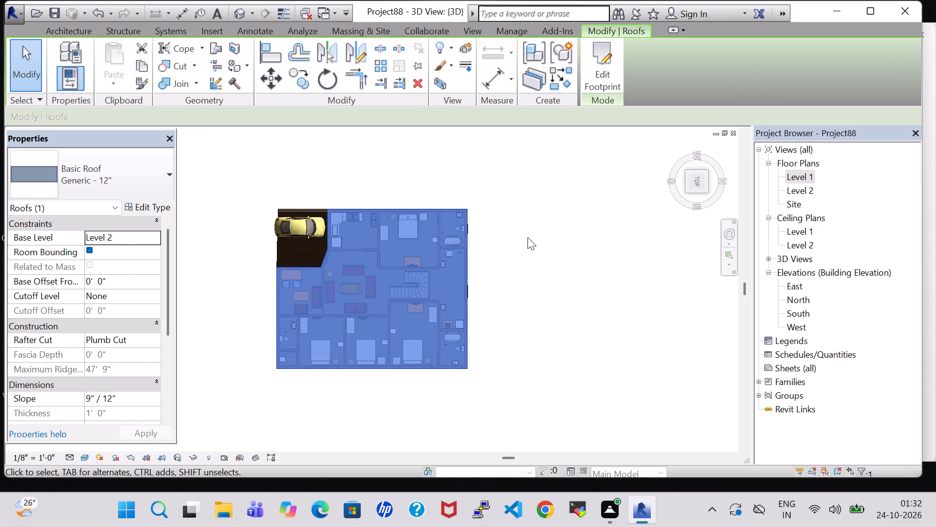
Delete the single-slope Level 2 roof from the house.
key(Delete)
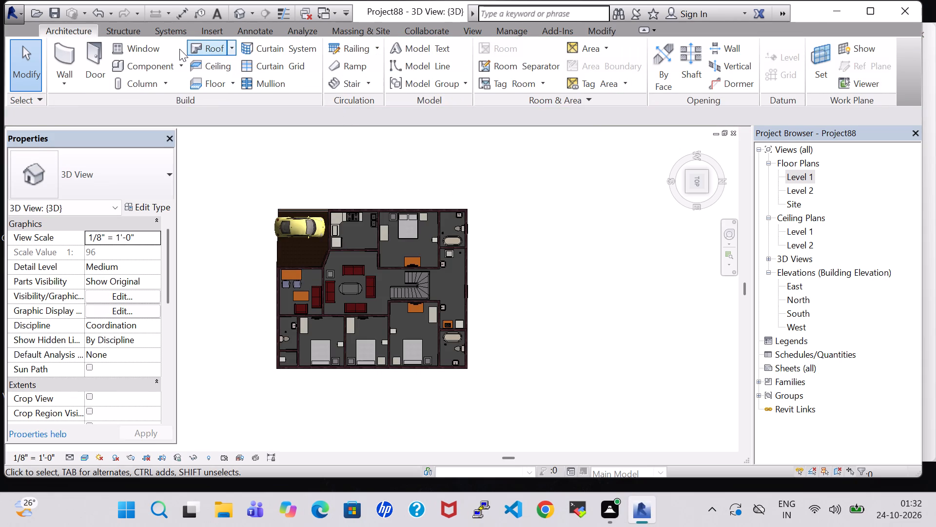
From the Level 1 floor plan, start a Level 2 footprint roof and draw a non-sloping boundary line about 40'-8" along the rear wall.
double_click(808, 176)
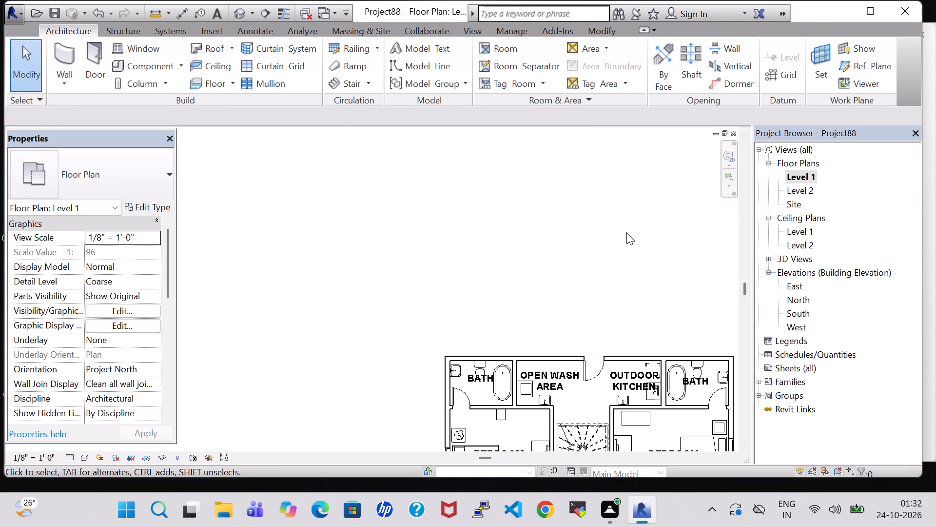
scroll(625, 233, down, 2)
middle_drag(625, 233, 483, 140)
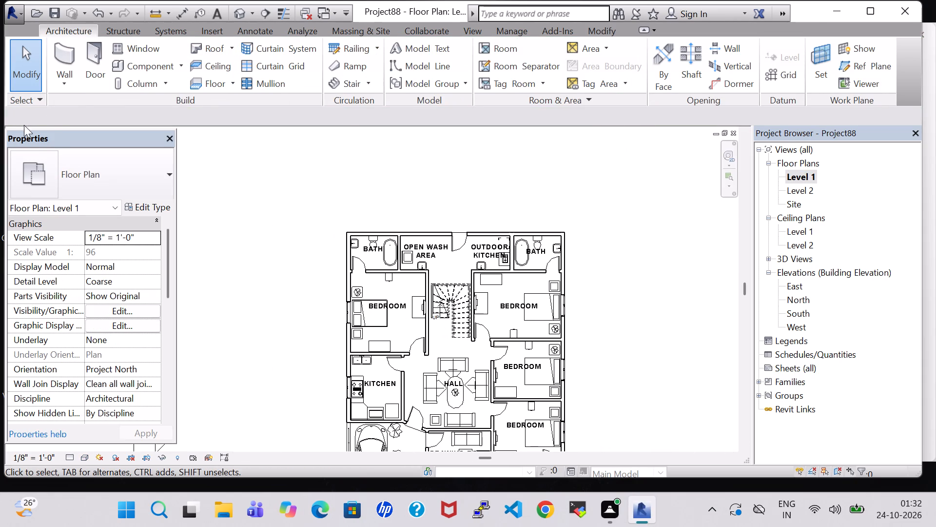
click(213, 54)
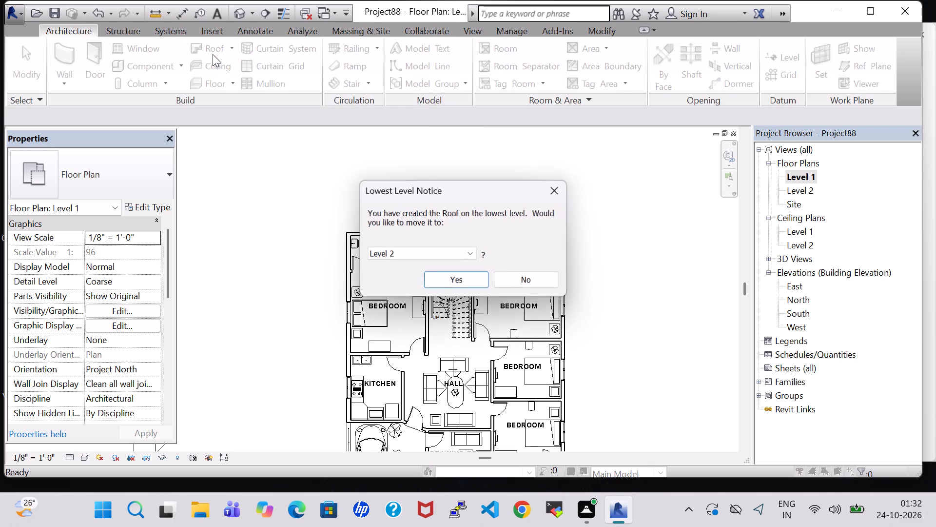
click(446, 281)
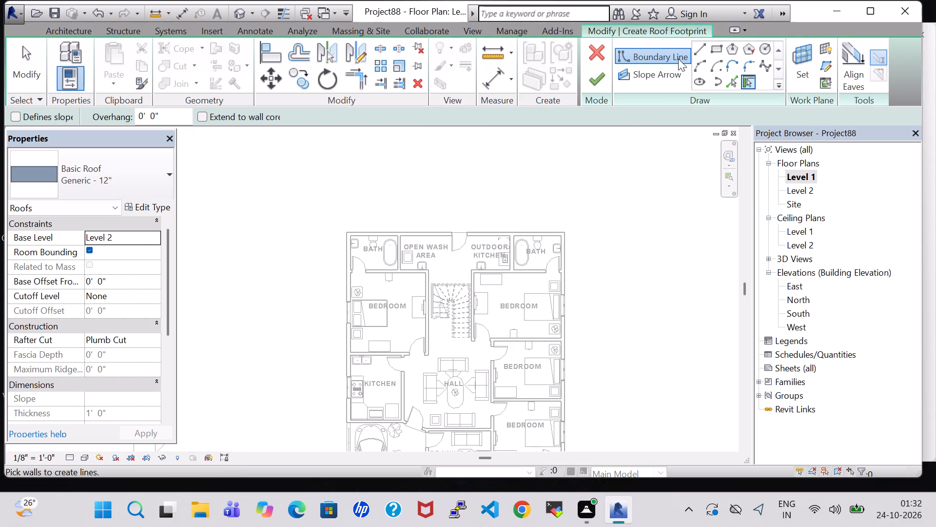
click(696, 48)
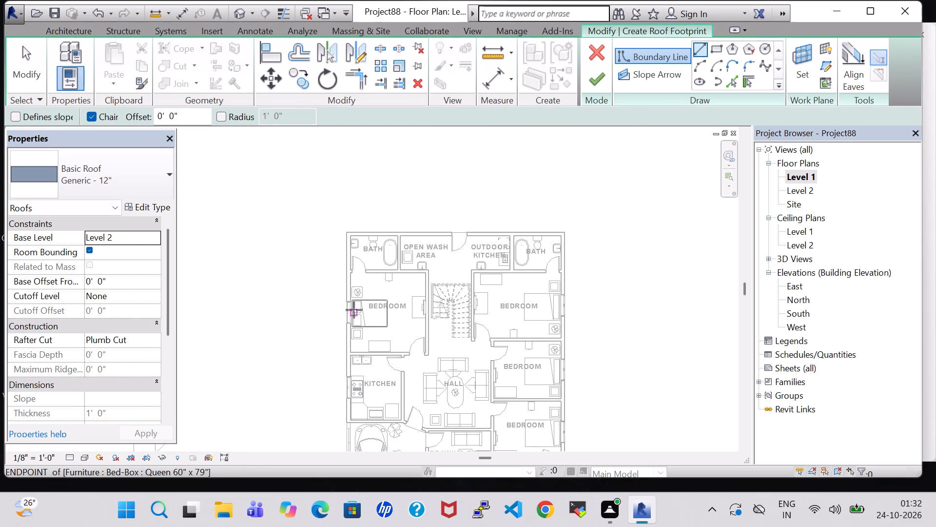
scroll(344, 232, up, 5)
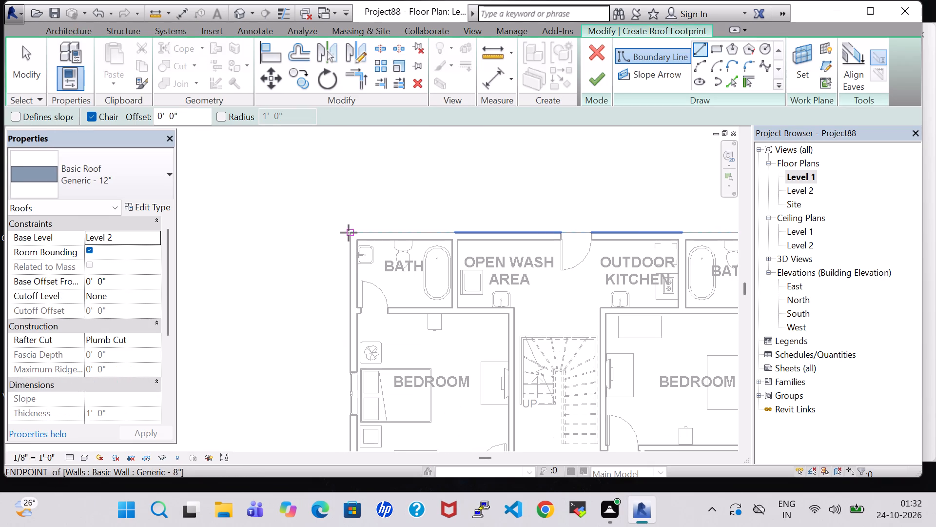
click(349, 233)
middle_drag(558, 237, 509, 230)
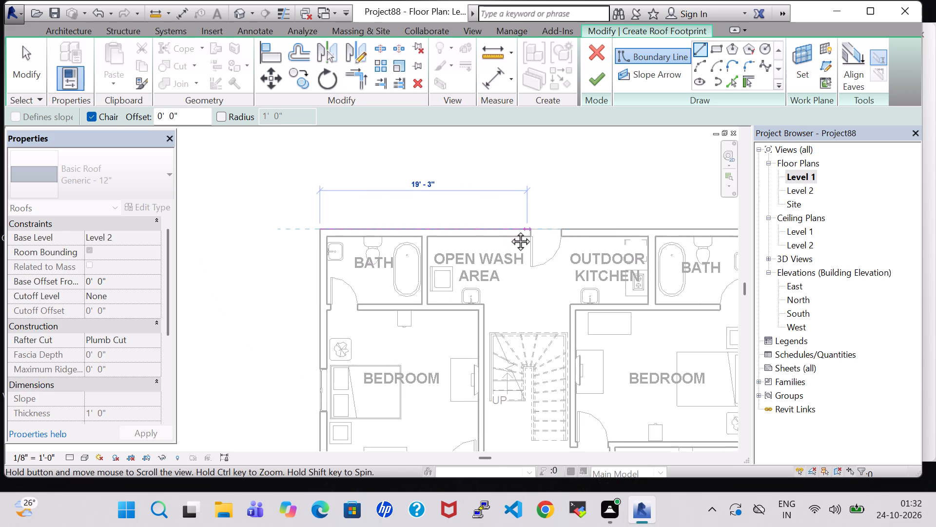
middle_drag(509, 230, 407, 224)
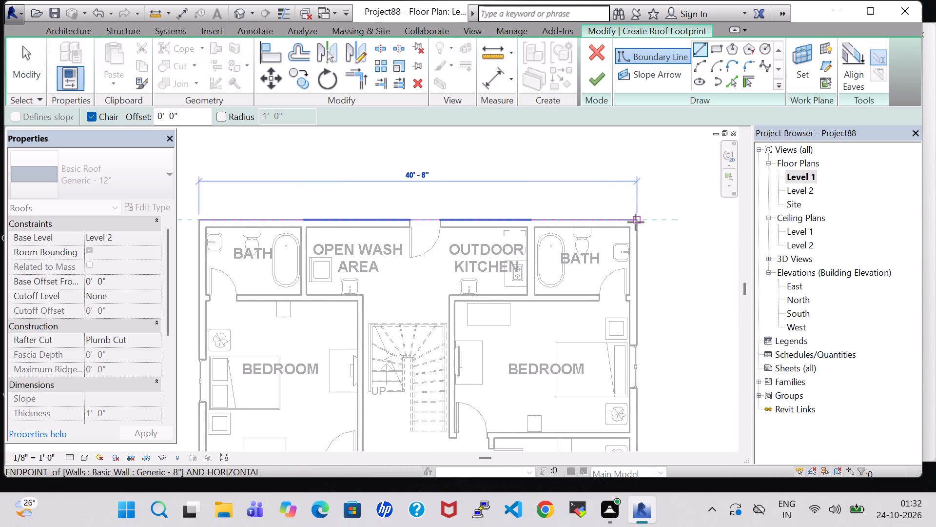
click(636, 222)
Continue the roof boundary along the east outer wall, the front wall and the drawing room's wall facing the car.
middle_click(637, 431)
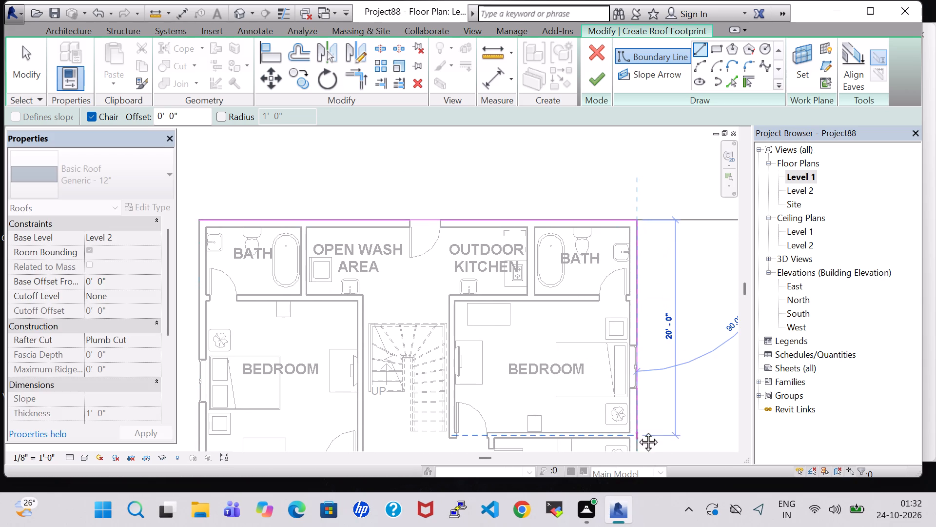
middle_drag(637, 429, 626, 210)
middle_drag(627, 399, 615, 159)
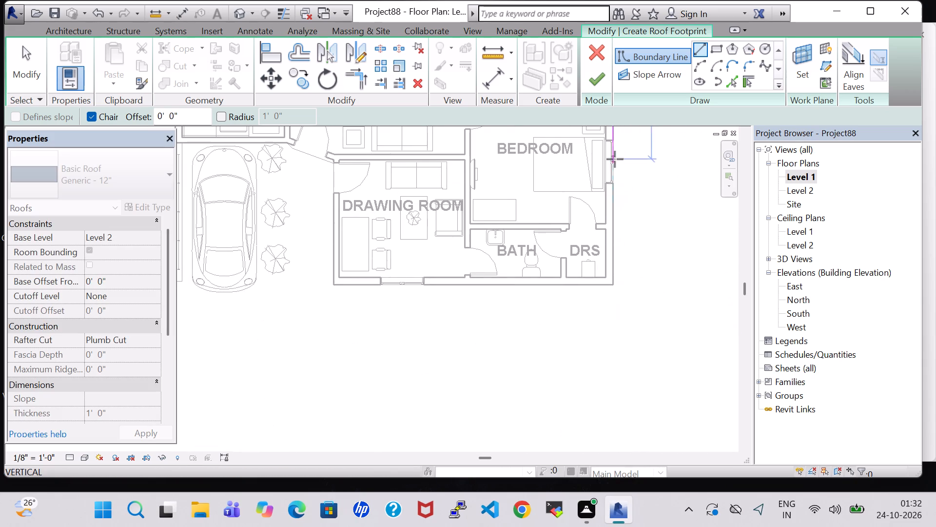
click(612, 287)
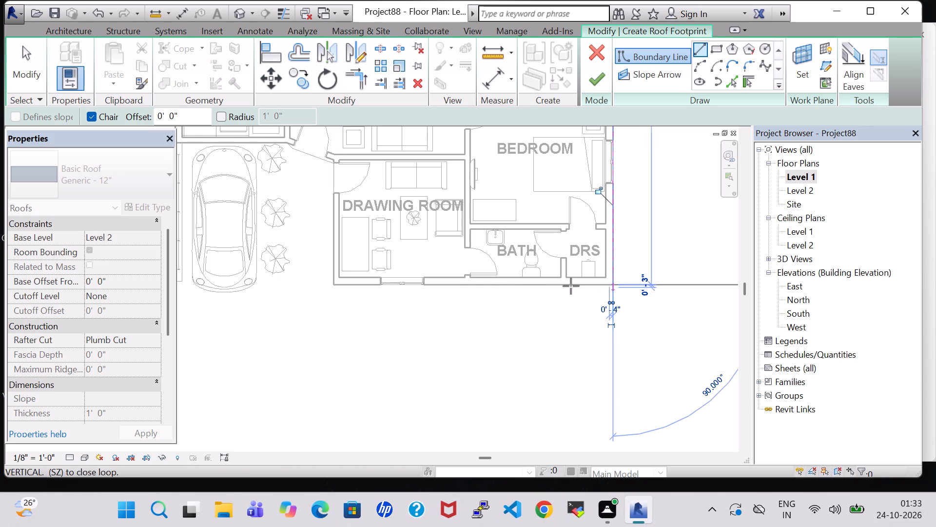
click(336, 285)
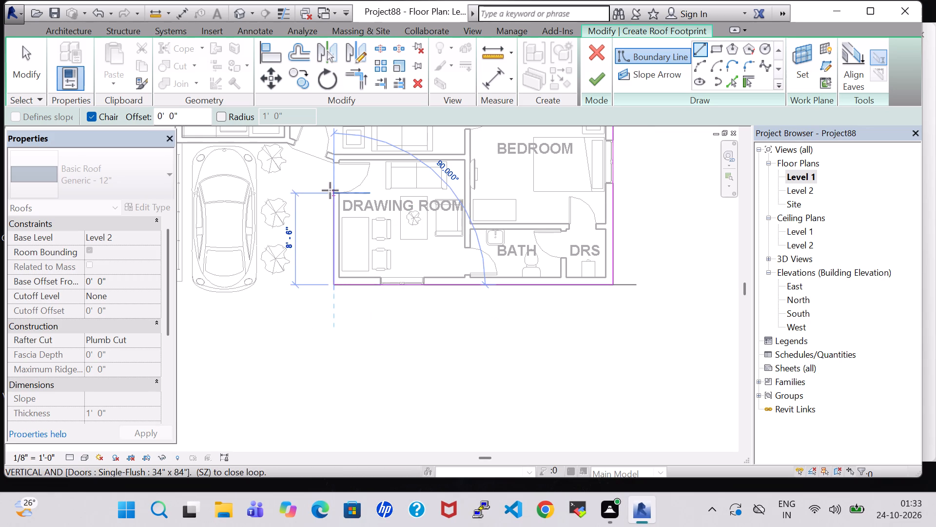
click(333, 165)
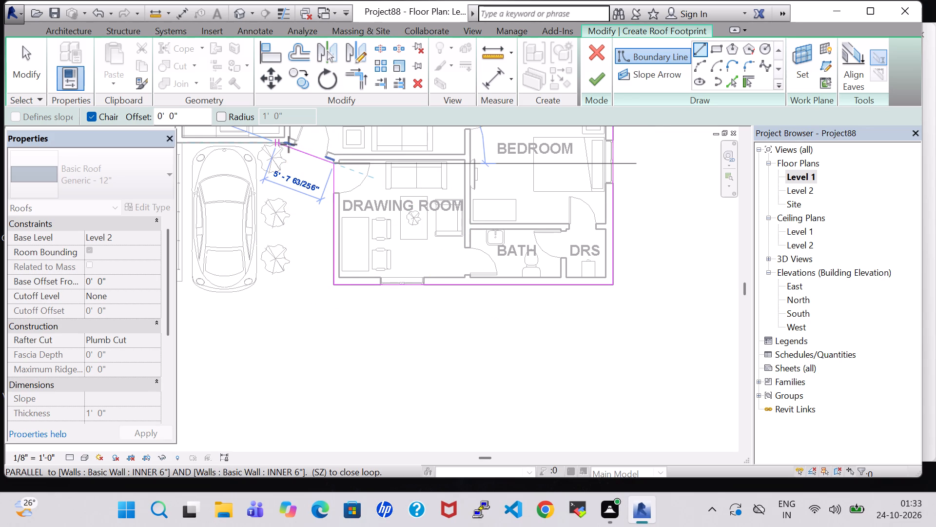
Continue the roof boundary across the angled entrance and along the kitchen's front wall to its outer corner.
scroll(289, 144, up, 6)
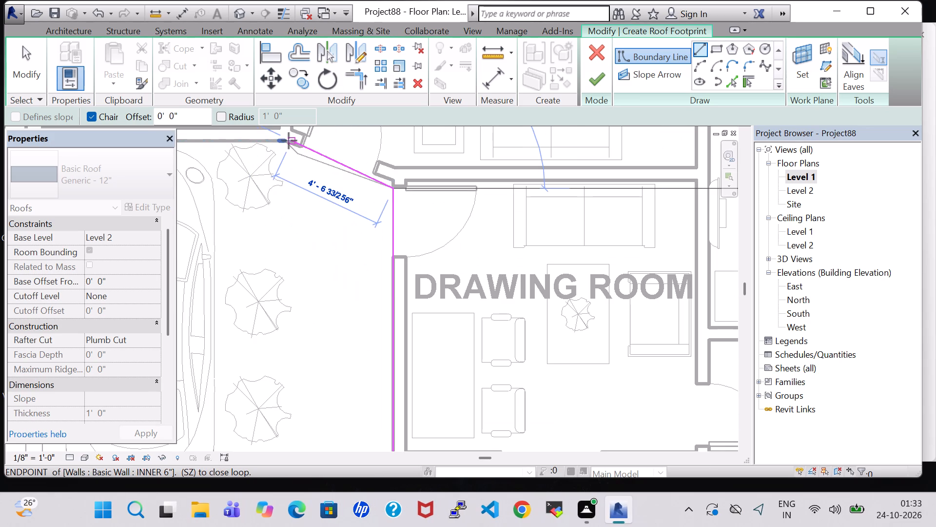
click(285, 141)
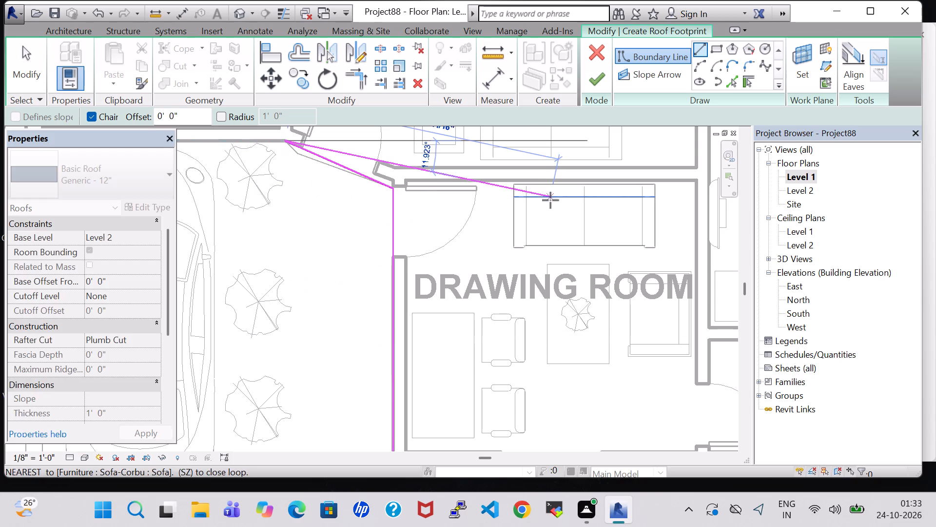
middle_drag(393, 210, 430, 222)
middle_drag(455, 229, 473, 232)
middle_drag(386, 223, 686, 349)
middle_click(686, 349)
scroll(684, 350, up, 1)
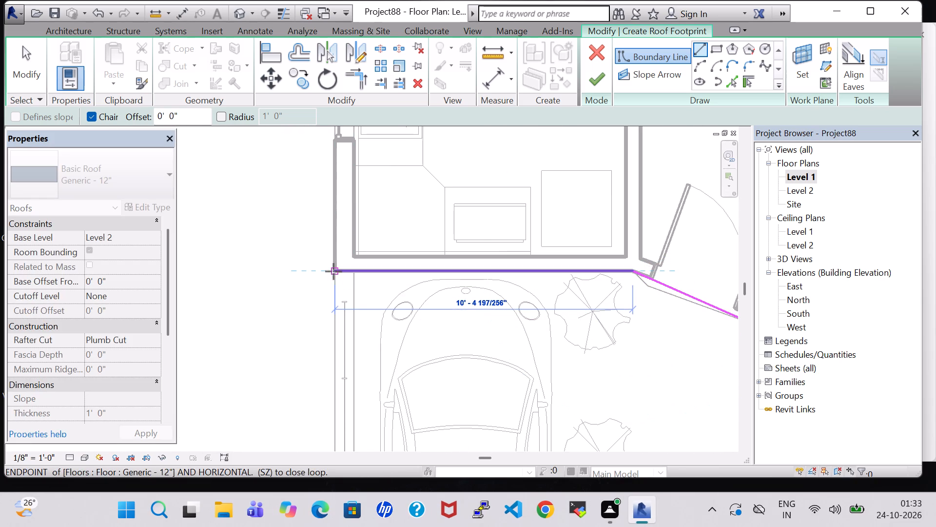
click(333, 271)
Close the roof boundary along the outer wall of the kitchen, bedroom and bath up to the rear starting corner.
middle_drag(334, 176, 344, 404)
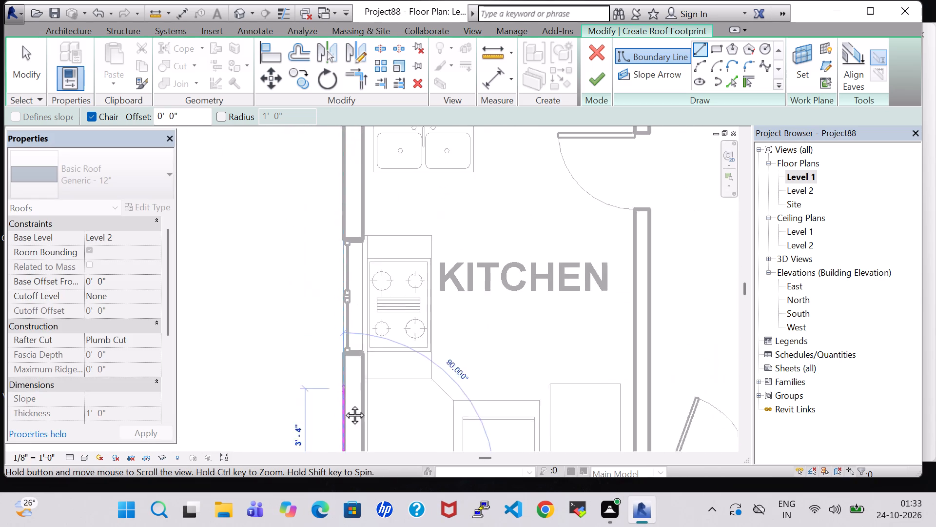
middle_drag(344, 404, 344, 407)
middle_drag(345, 184, 373, 347)
middle_drag(373, 355, 375, 384)
middle_drag(375, 388, 376, 435)
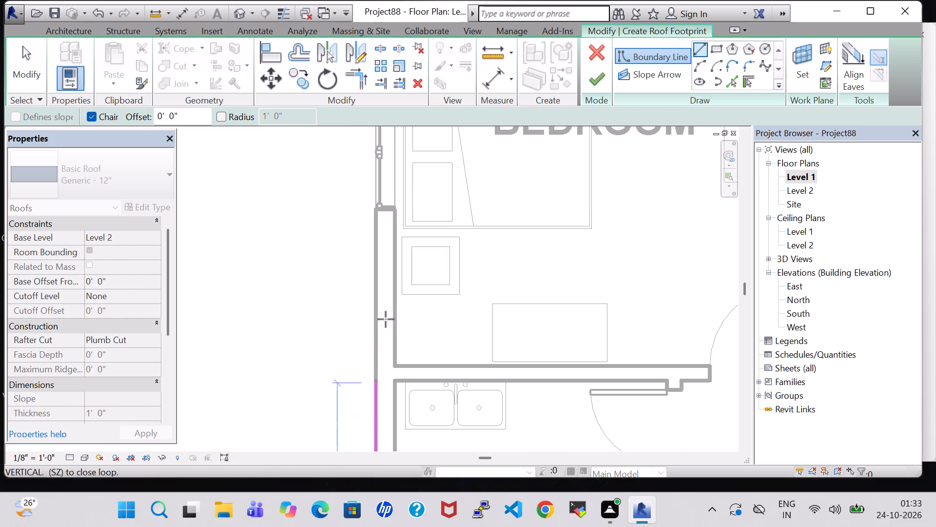
middle_drag(385, 188, 380, 392)
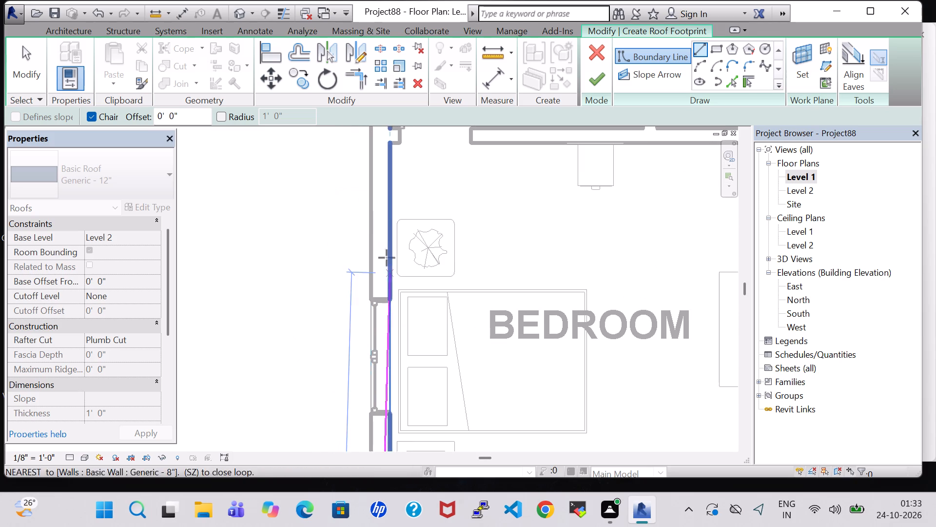
middle_click(371, 200)
middle_drag(370, 209, 376, 248)
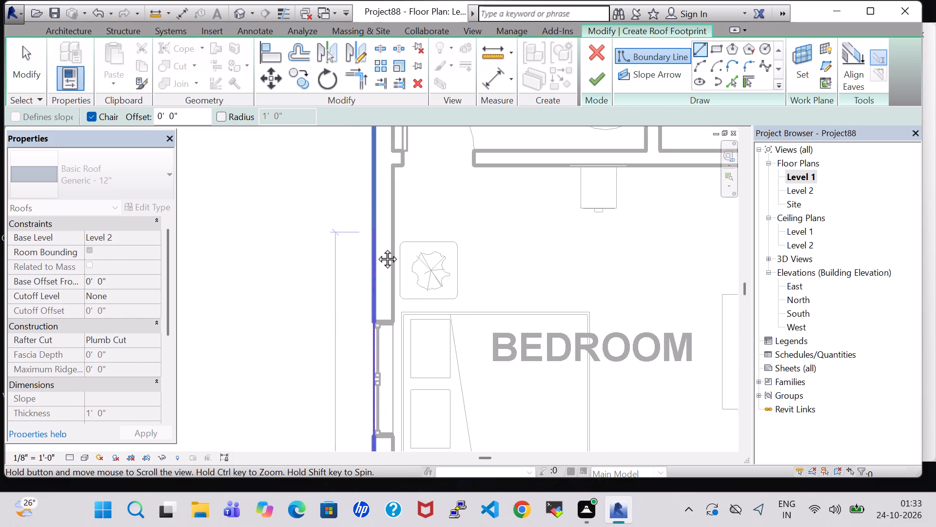
middle_drag(376, 248, 386, 500)
scroll(386, 500, up, 1)
click(387, 223)
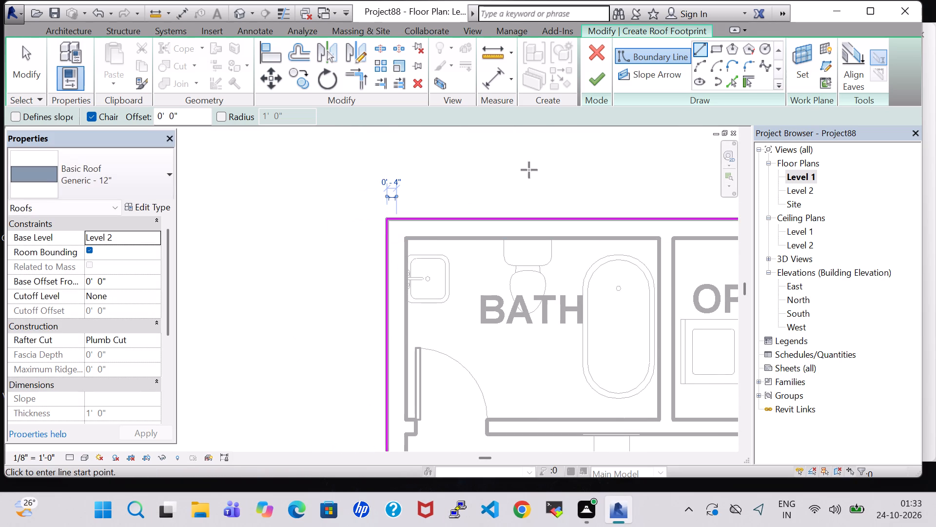
Finish the roof footprint, attach the highlighted walls to the roof and unjoin the conflicting elements.
click(593, 83)
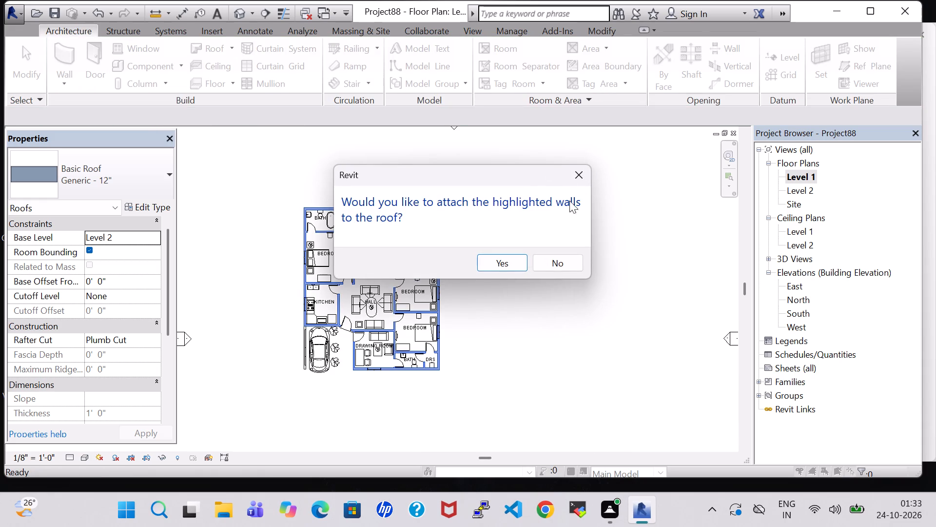
click(509, 261)
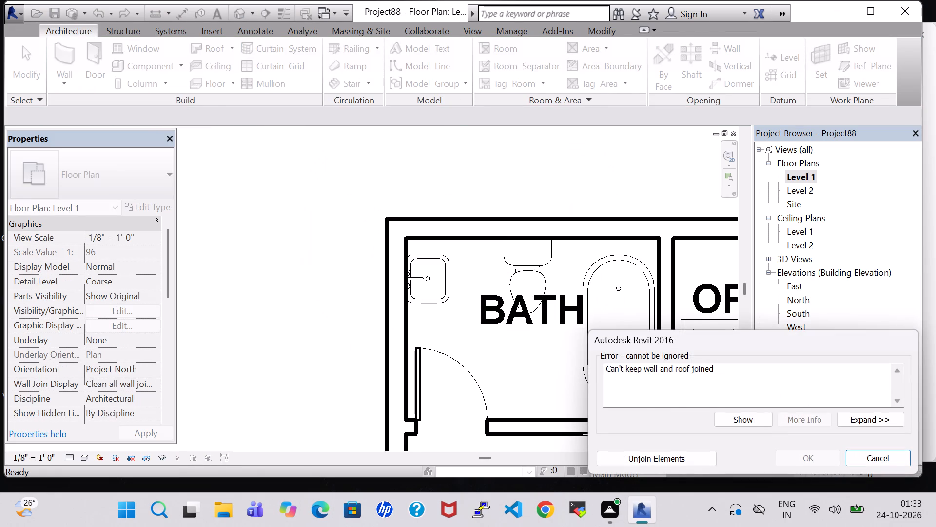
scroll(646, 406, down, 3)
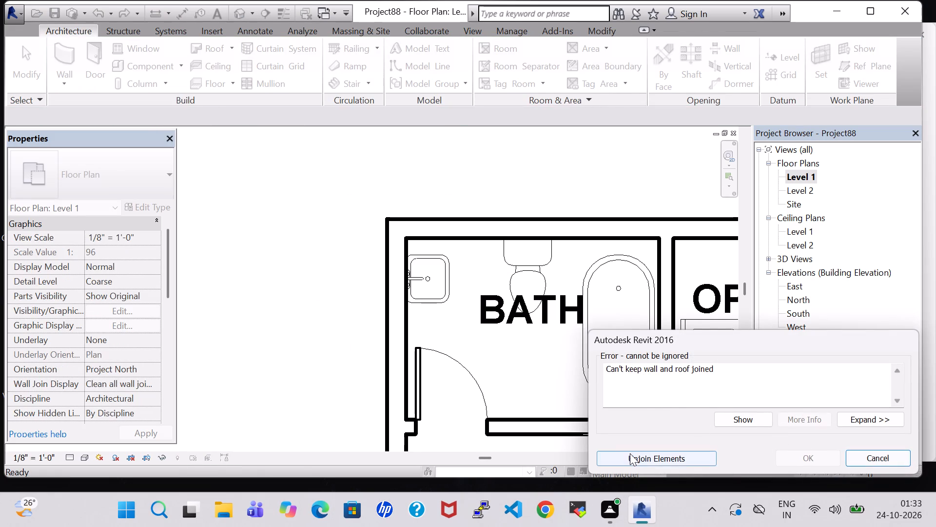
click(630, 453)
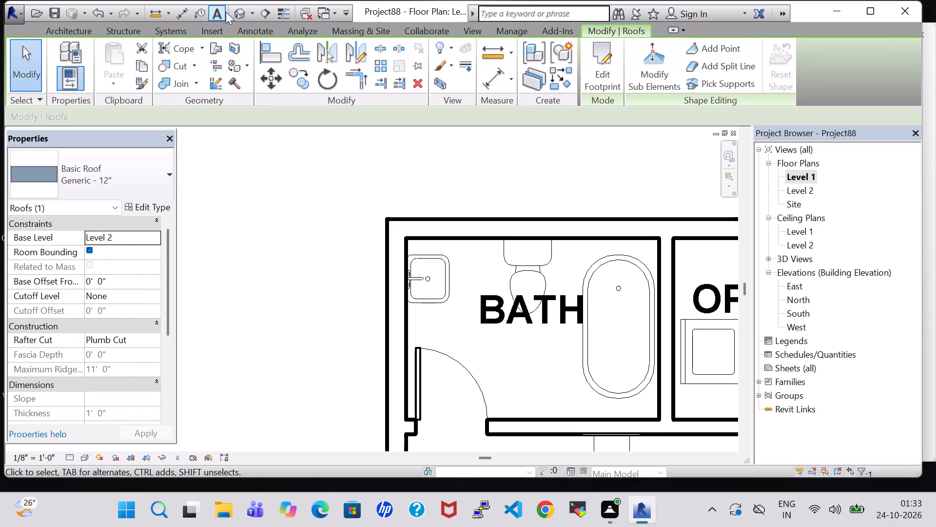
Examine the new flat roof in the 3D view from the front and from above the car and entrance.
click(235, 10)
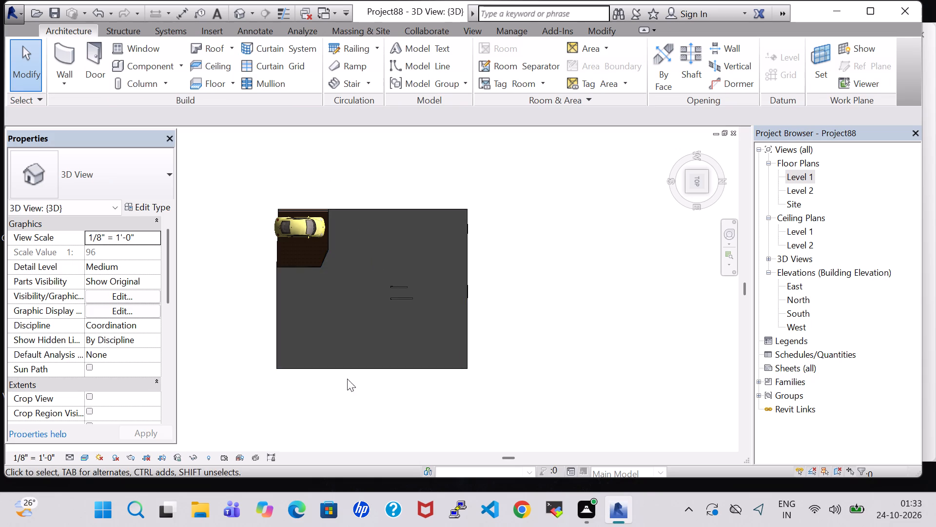
click(674, 180)
scroll(434, 265, up, 5)
shift+middle_click(409, 218)
shift+scroll(409, 218, up, 1)
shift+middle_click(412, 230)
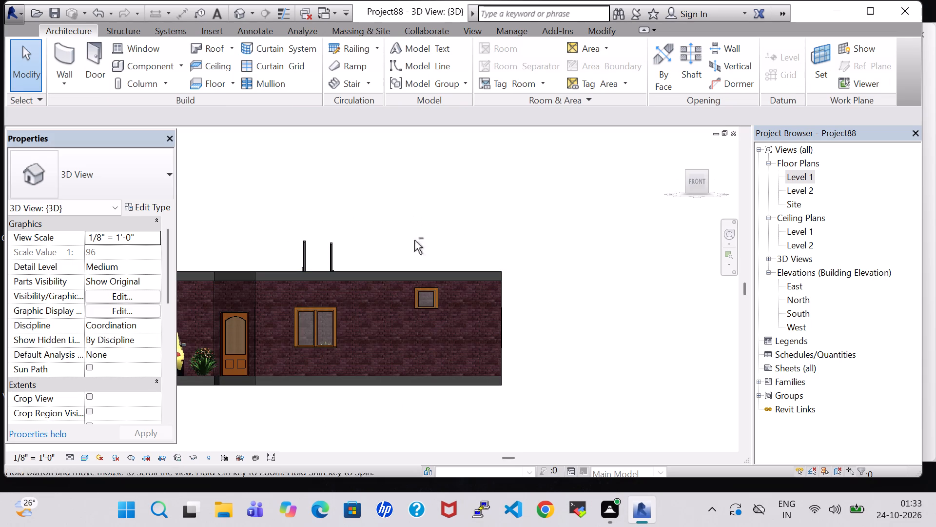
middle_drag(367, 205, 346, 284)
scroll(346, 284, up, 1)
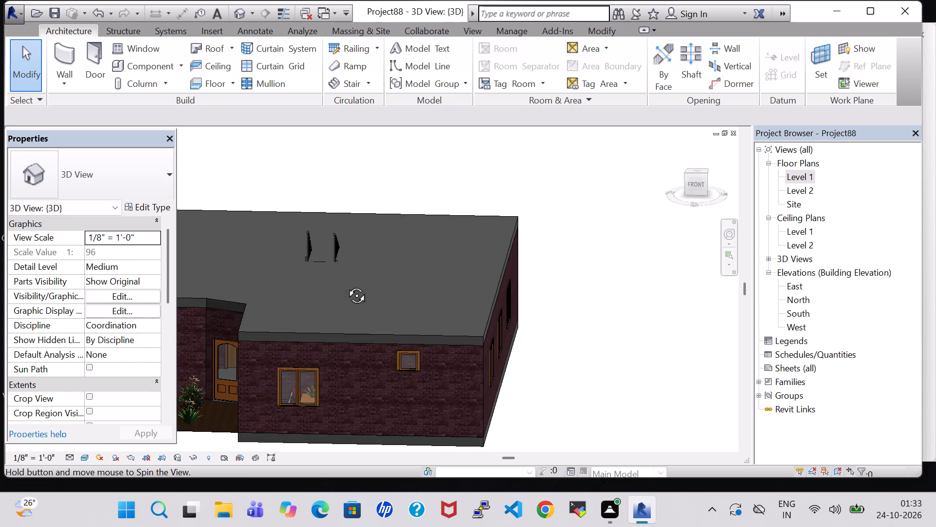
middle_drag(346, 284, 567, 310)
middle_click(568, 310)
middle_drag(569, 310, 609, 292)
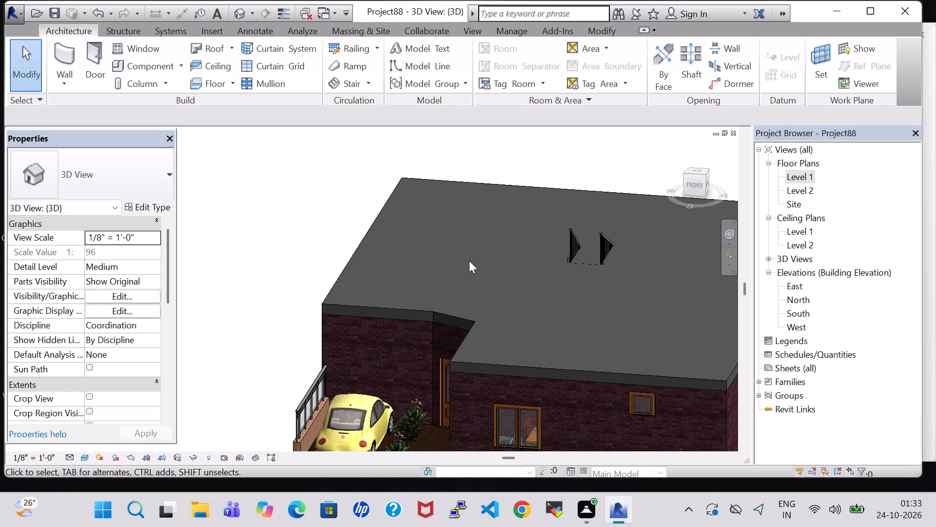
shift+middle_drag(471, 262, 518, 275)
middle_drag(518, 275, 463, 211)
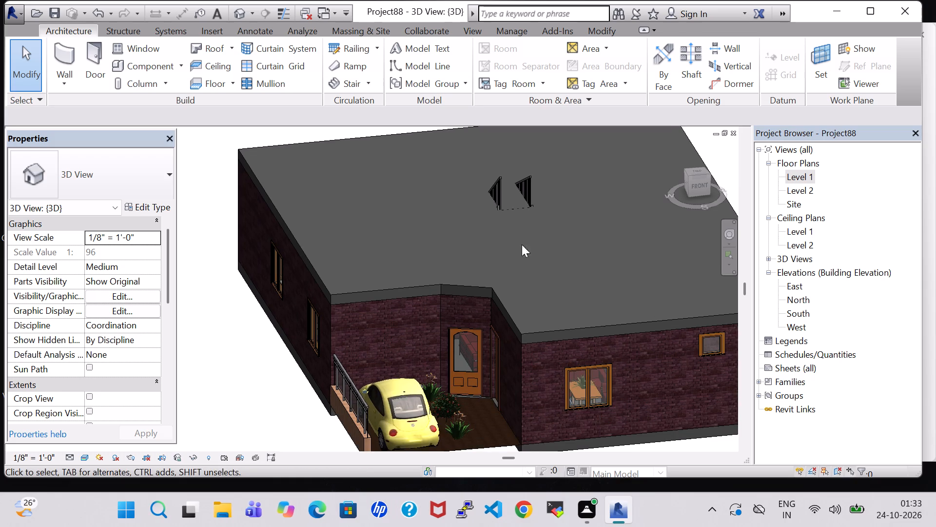
Set the roof type's 1' 0" structure layer material to Brick, Soldier Course and apply it to the flat roof.
click(551, 307)
click(552, 323)
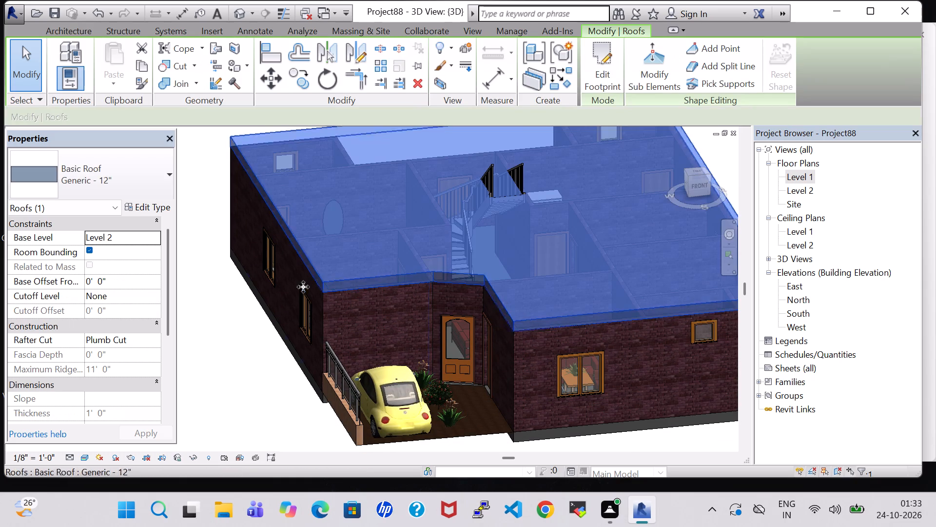
click(142, 207)
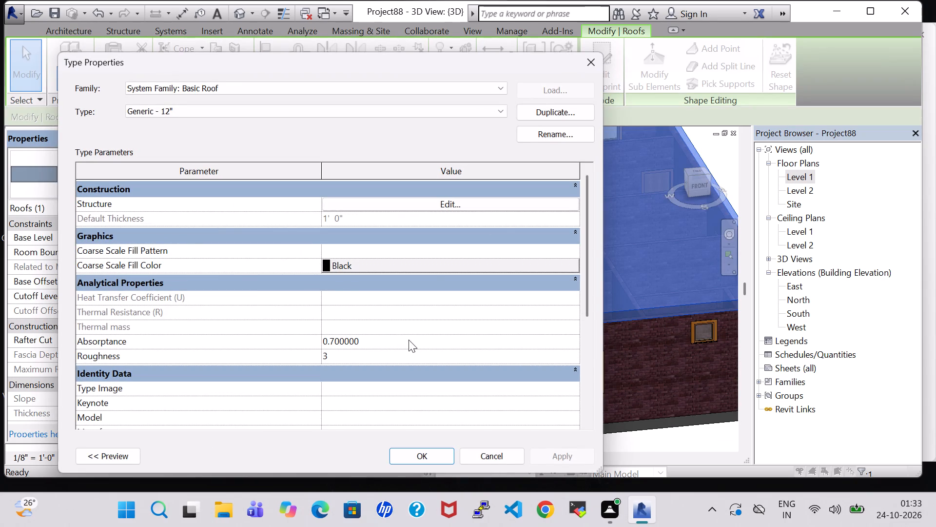
click(450, 196)
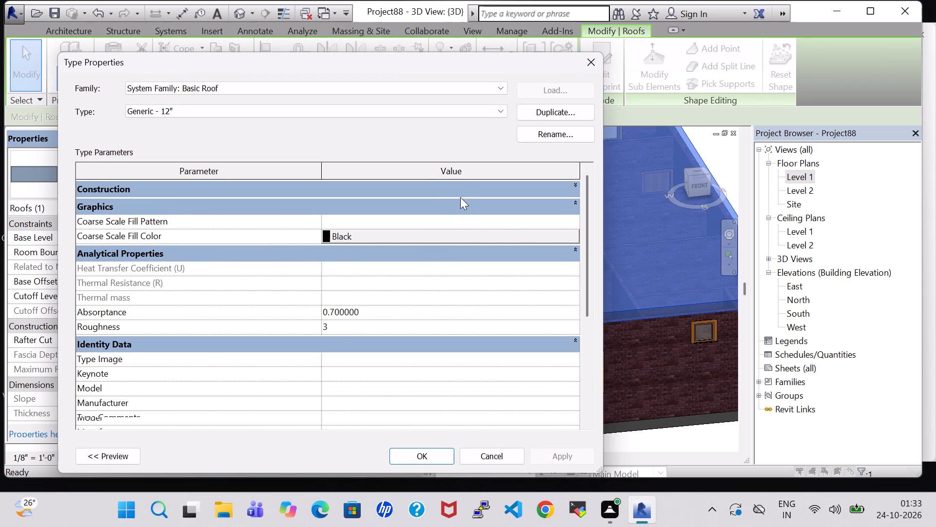
click(460, 195)
click(449, 203)
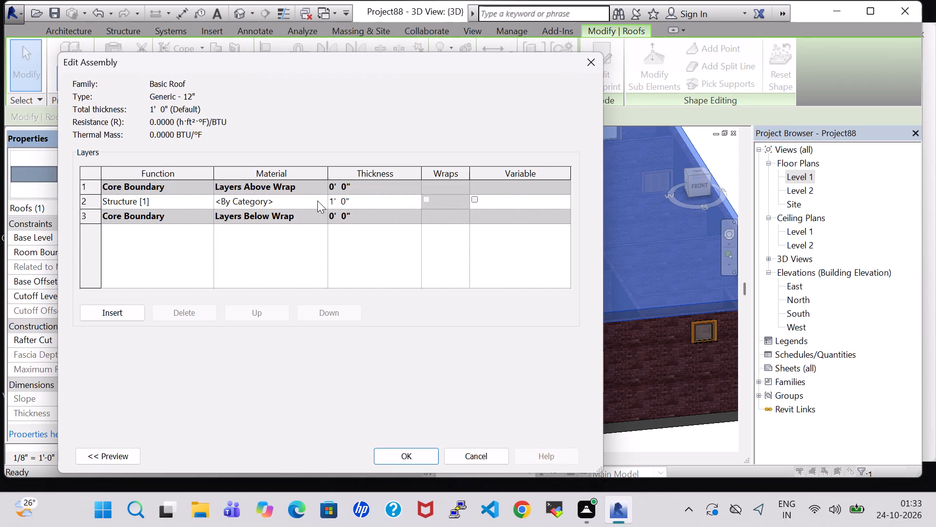
click(324, 200)
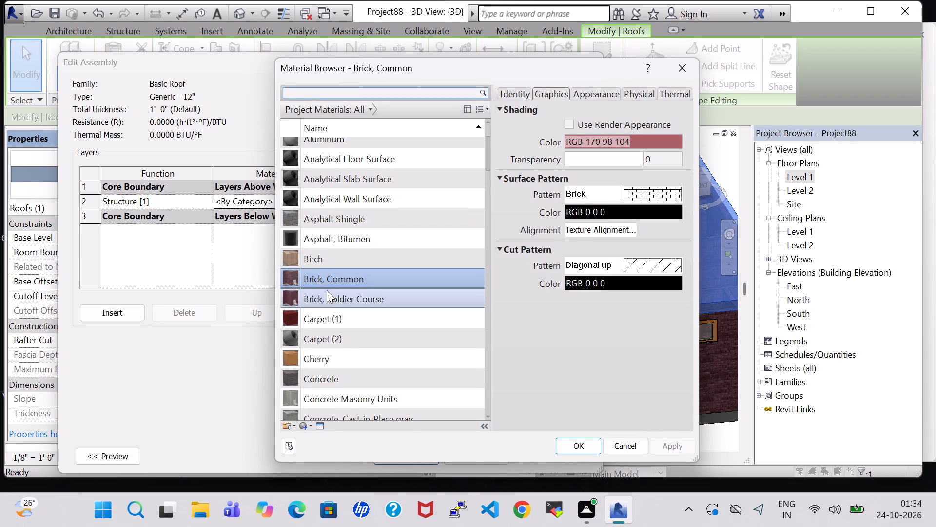
click(329, 295)
click(591, 448)
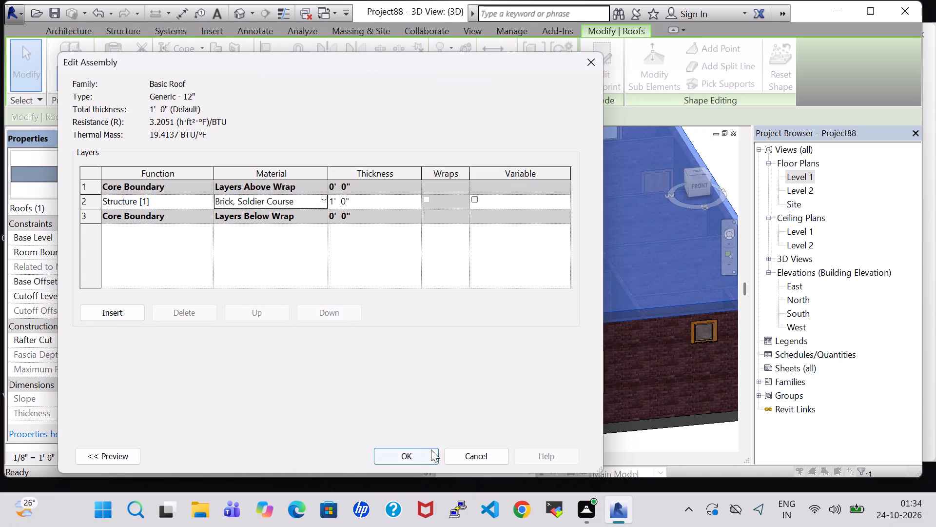
click(429, 450)
click(424, 449)
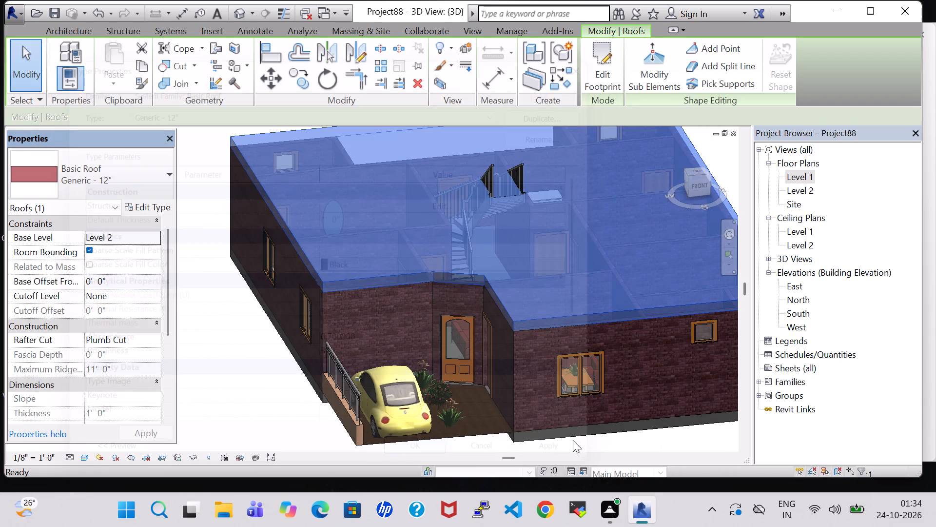
click(630, 438)
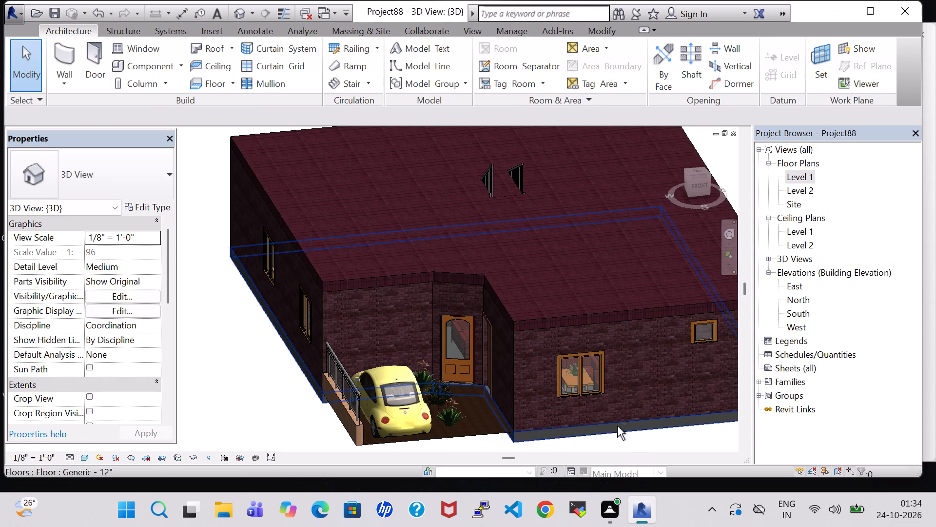
shift+middle_drag(657, 447, 652, 422)
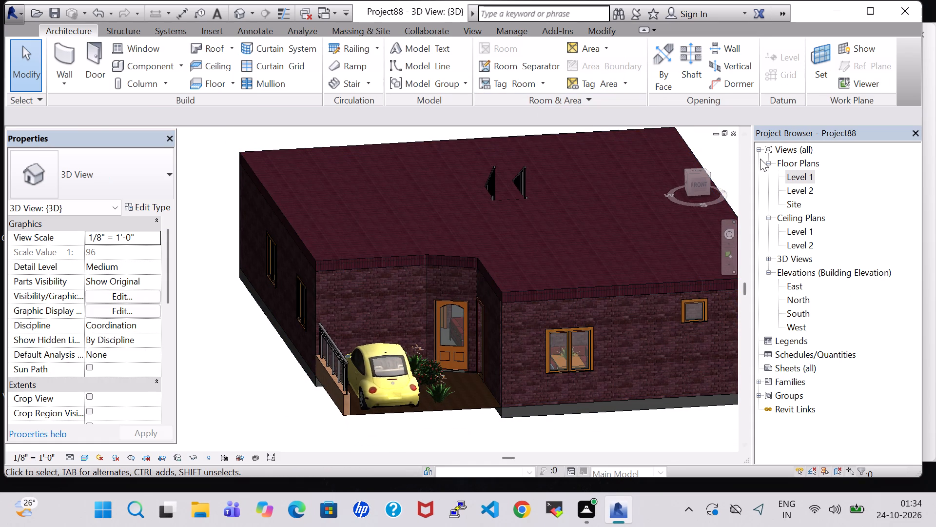
In the Level 1 floor plan, begin a Handrail - Rectangular railing path along the full rear wall, corner to corner past both baths.
double_click(795, 171)
scroll(510, 247, down, 2)
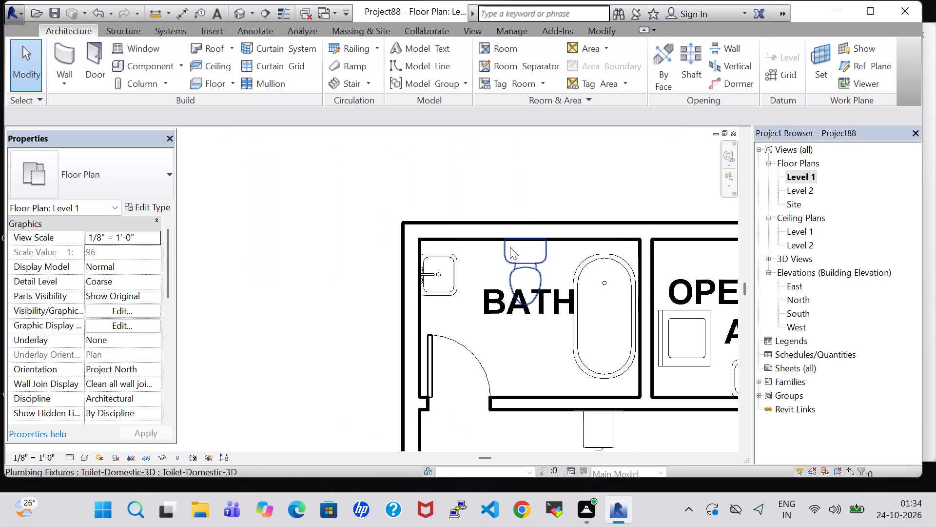
scroll(510, 247, down, 6)
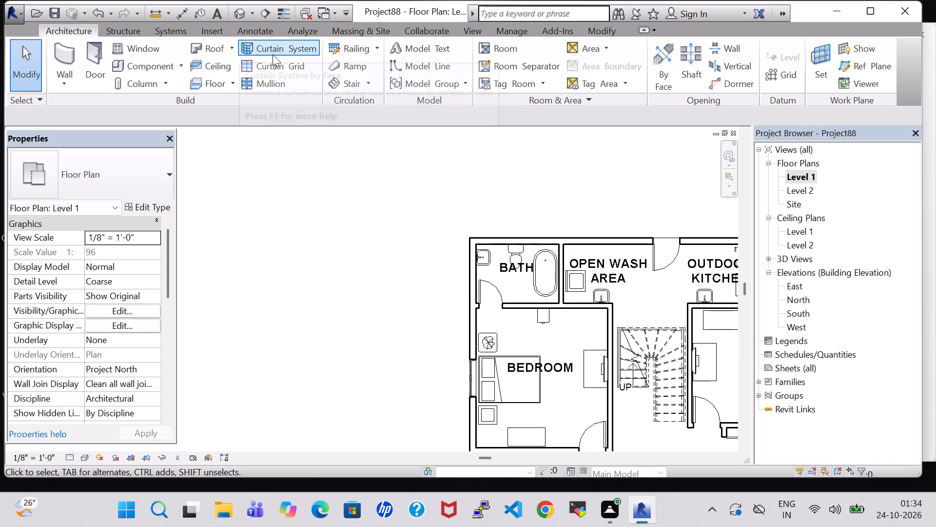
click(353, 45)
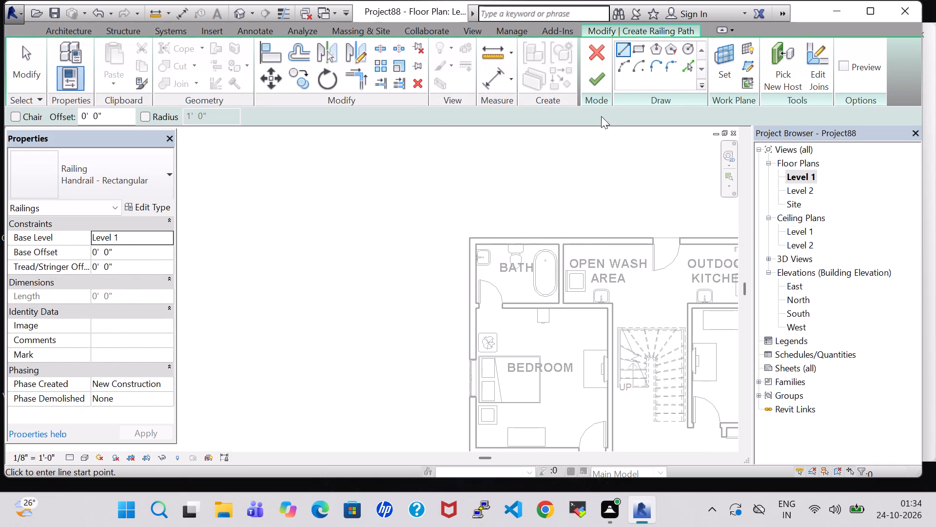
scroll(473, 241, up, 5)
click(472, 240)
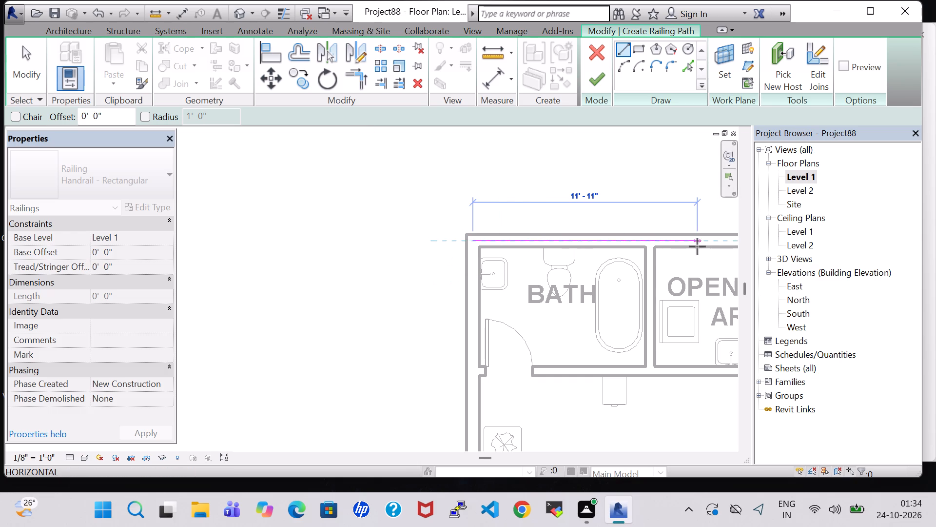
middle_drag(681, 246, 292, 234)
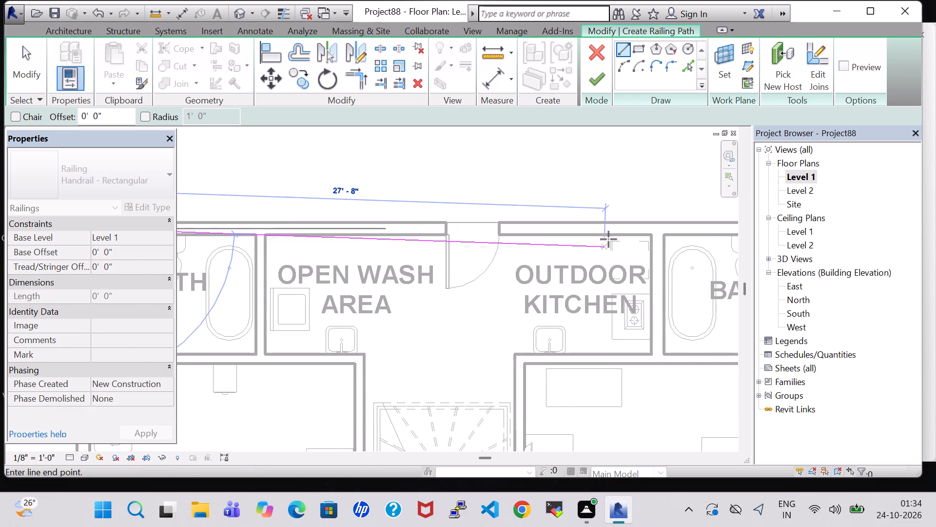
middle_drag(570, 232, 296, 233)
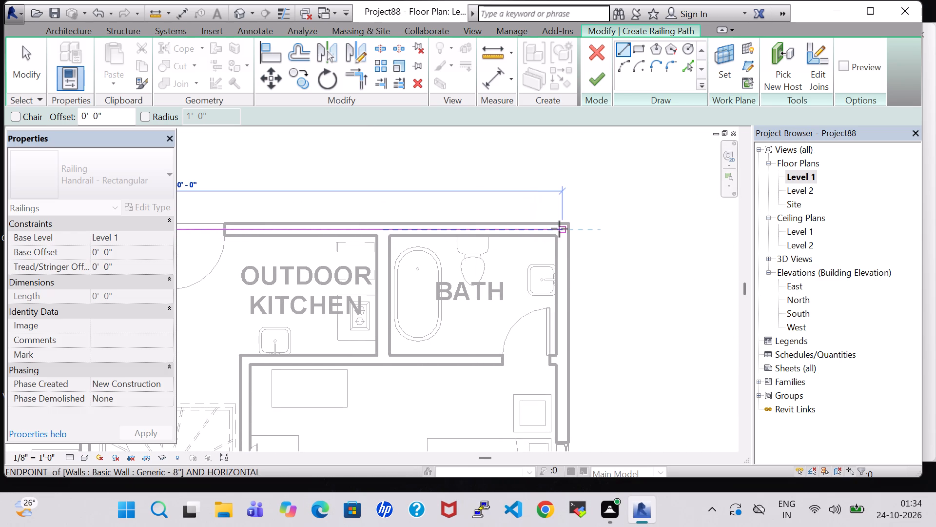
click(563, 230)
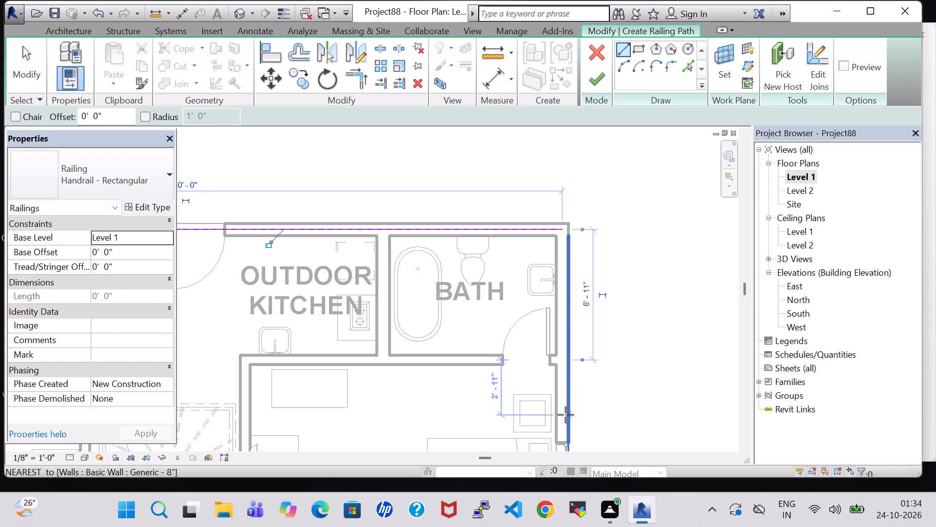
Continue the railing path from the rear corner along the outer wall past the bath and bedrooms to the DRS corner.
click(561, 228)
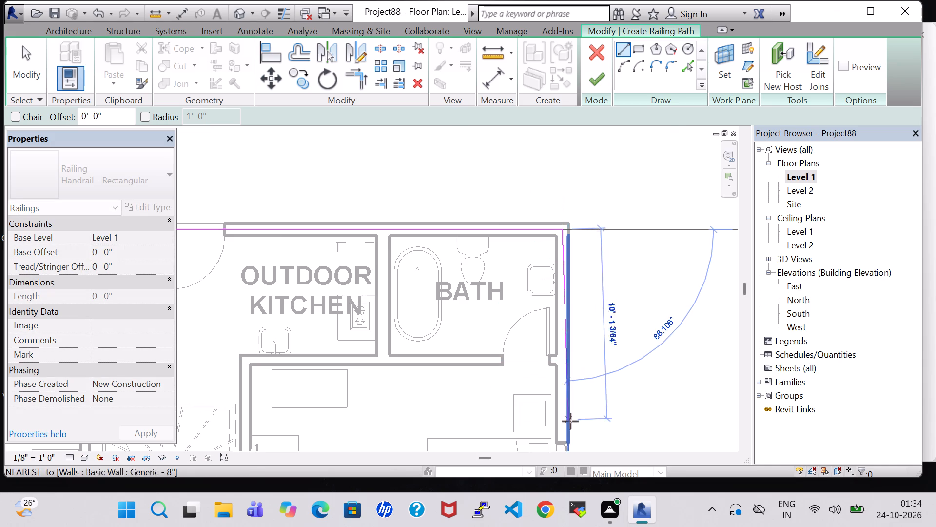
middle_drag(563, 424, 557, 193)
scroll(557, 193, up, 1)
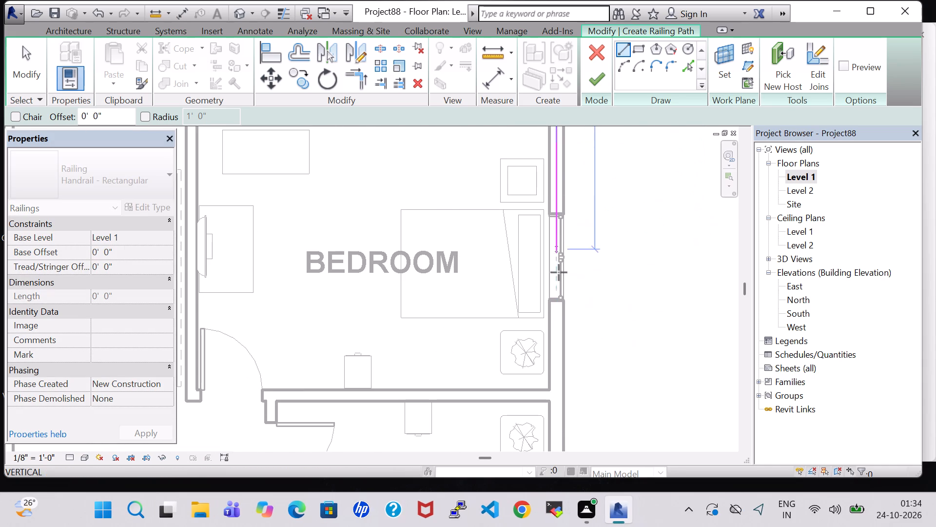
middle_drag(562, 374, 557, 189)
middle_drag(557, 176, 555, 142)
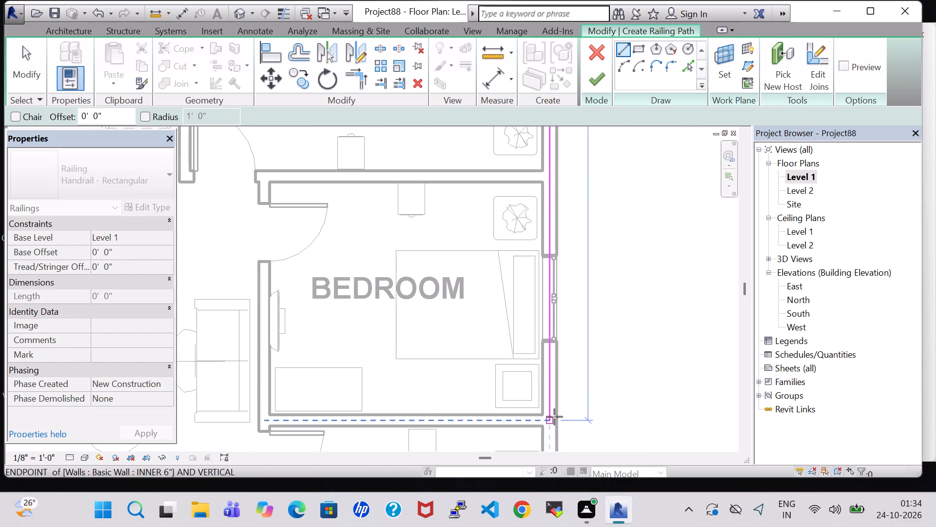
middle_drag(554, 417, 557, 127)
middle_drag(559, 386, 556, 278)
middle_drag(556, 275, 556, 271)
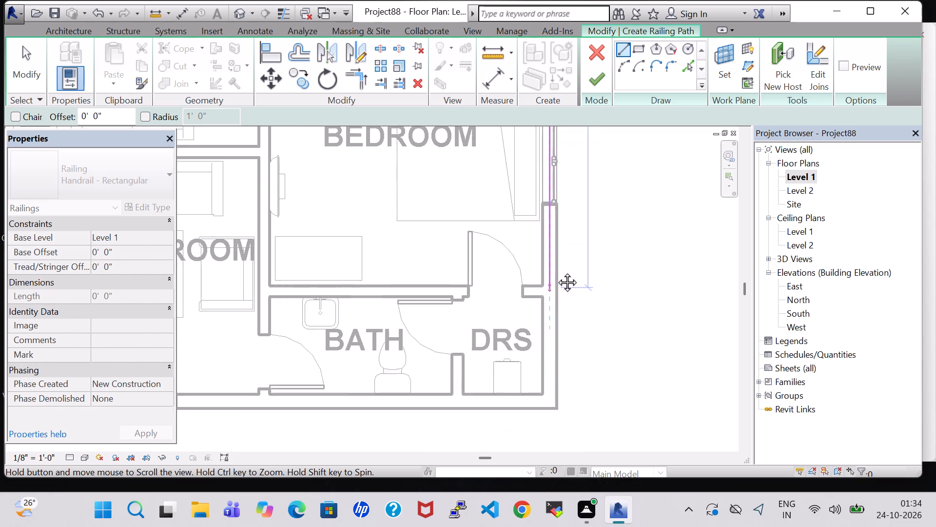
middle_drag(556, 271, 555, 138)
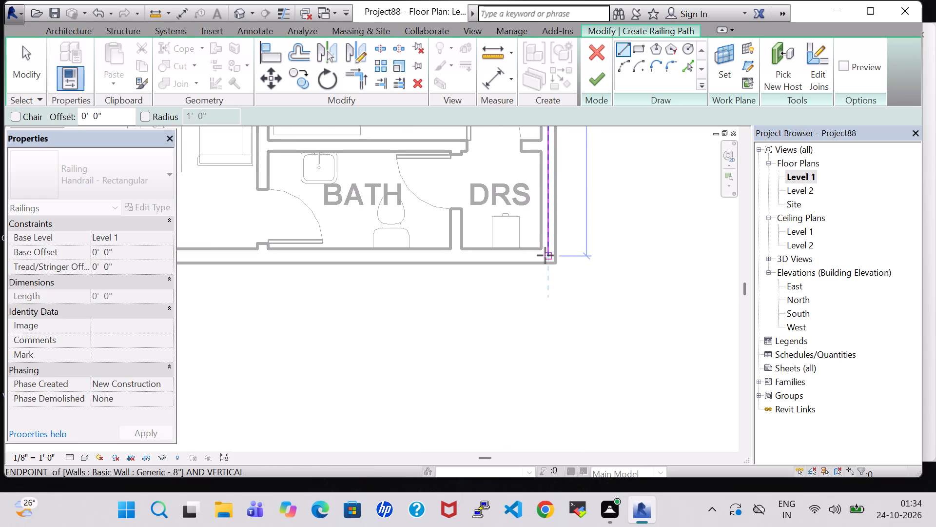
click(549, 255)
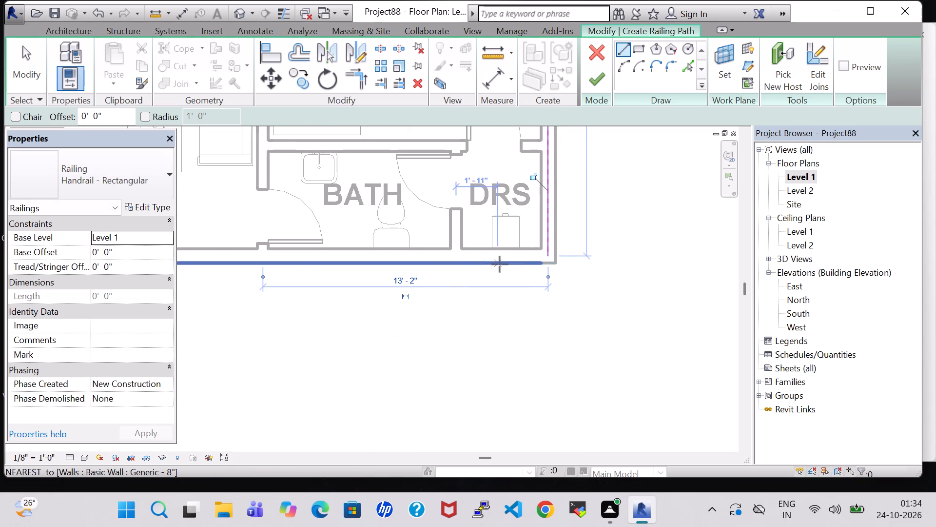
Continue the railing path 25'-4" along the front wall from the DRS corner to the drawing room's outer corner.
click(546, 257)
middle_drag(367, 257, 372, 257)
middle_drag(402, 260, 437, 260)
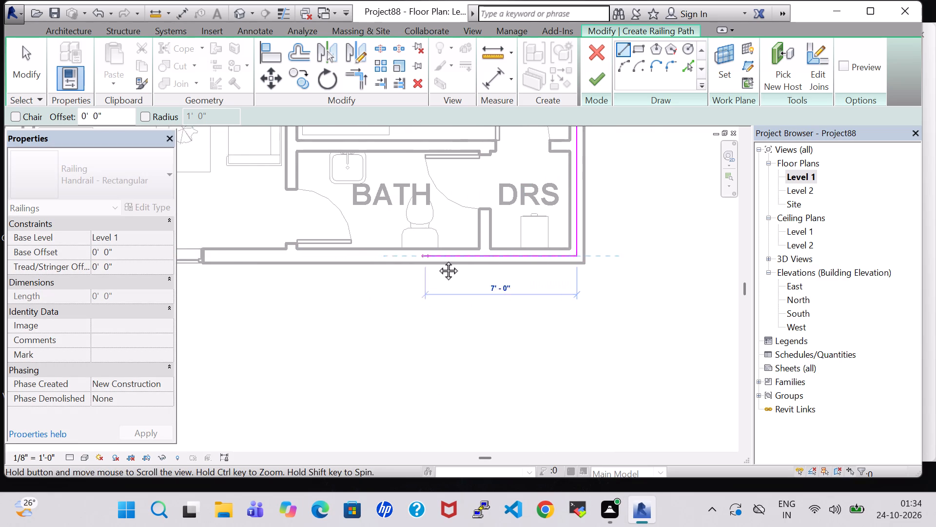
middle_drag(437, 260, 667, 283)
middle_click(670, 284)
scroll(479, 279, down, 1)
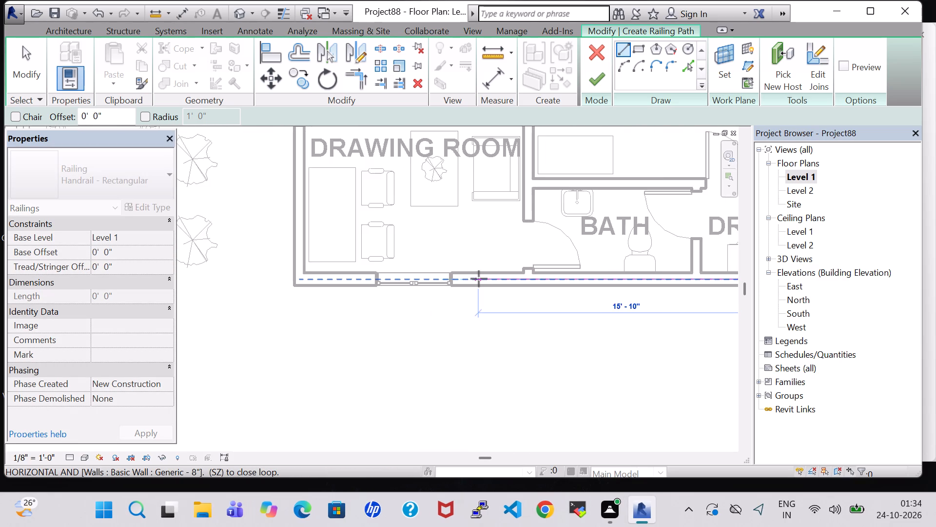
scroll(479, 279, down, 1)
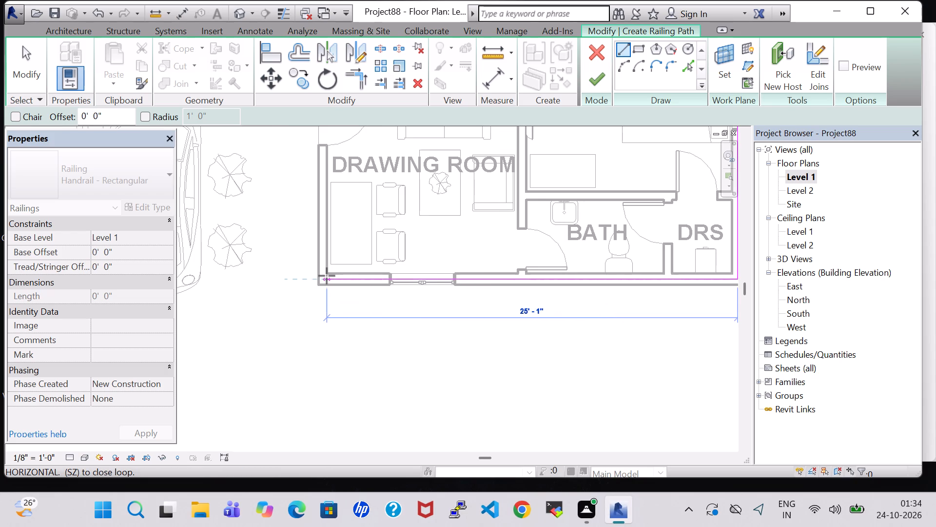
click(324, 277)
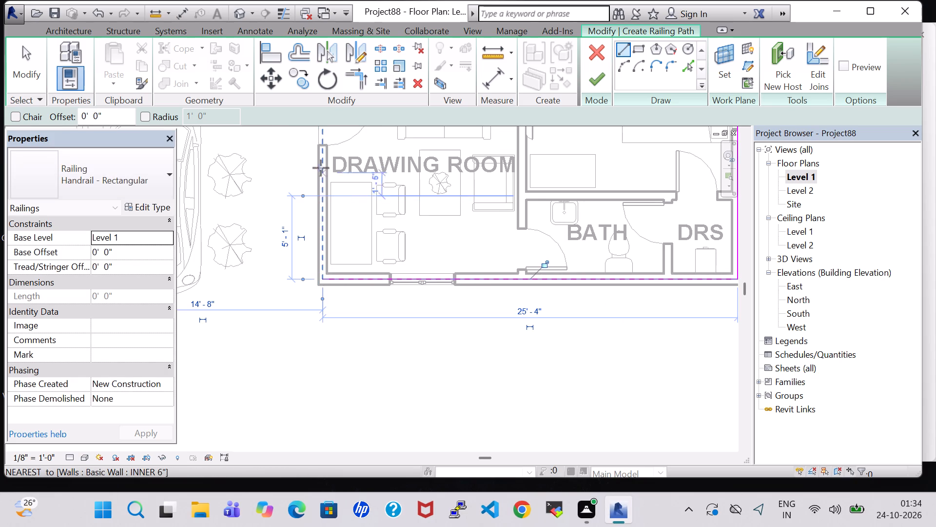
Add railing path segments across the angled entrance and 10'-1" along the kitchen's front wall to its outer corner.
middle_click(334, 256)
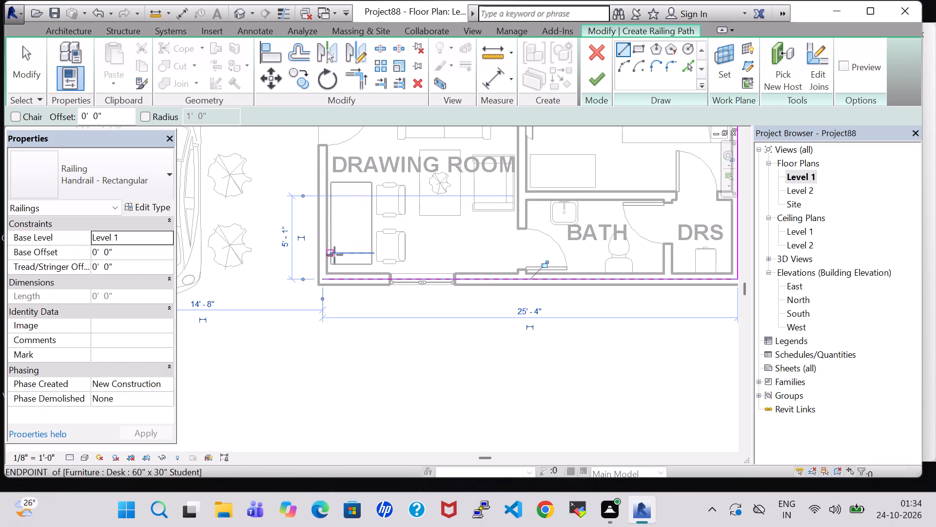
scroll(327, 164, up, 1)
middle_drag(323, 164, 365, 374)
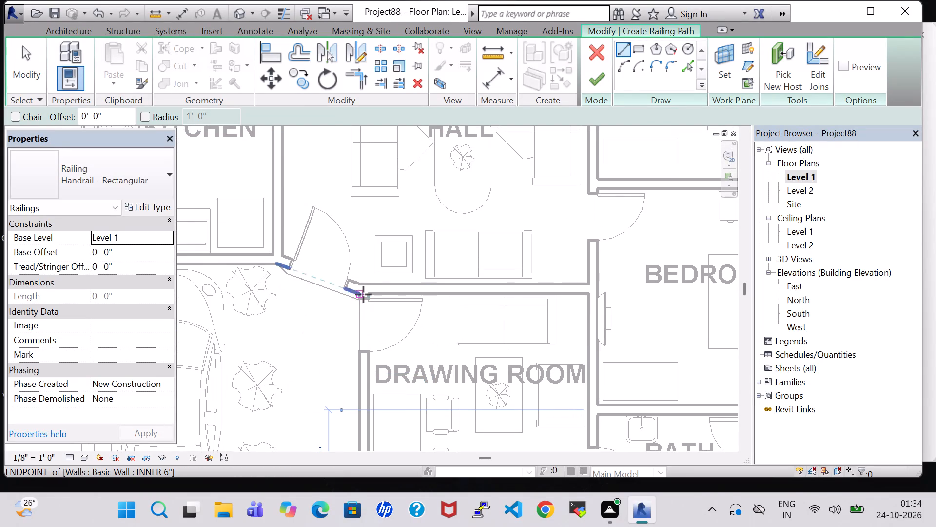
click(363, 294)
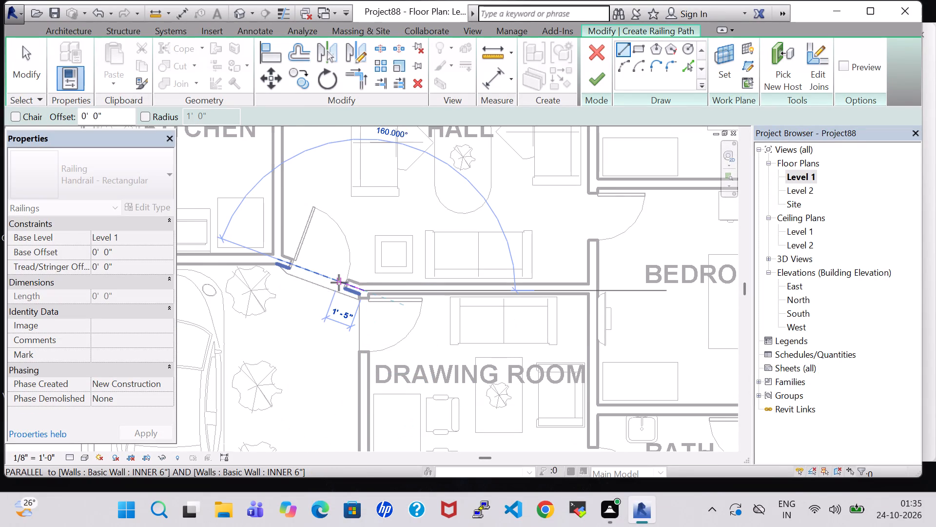
click(276, 259)
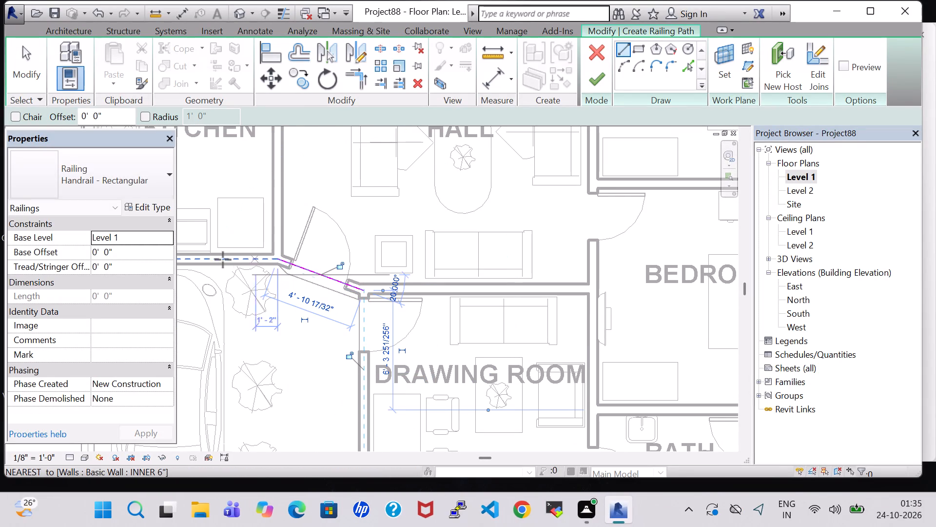
middle_drag(214, 260, 446, 297)
scroll(235, 265, up, 1)
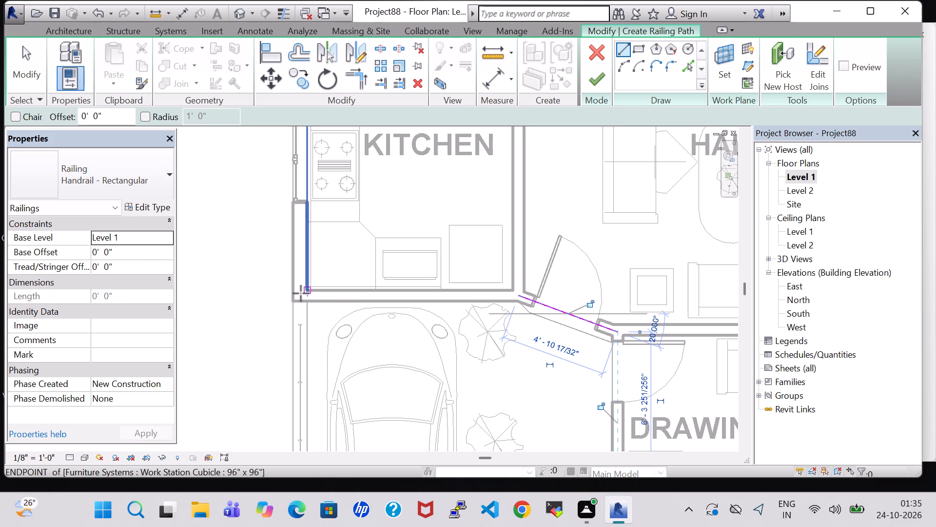
click(520, 297)
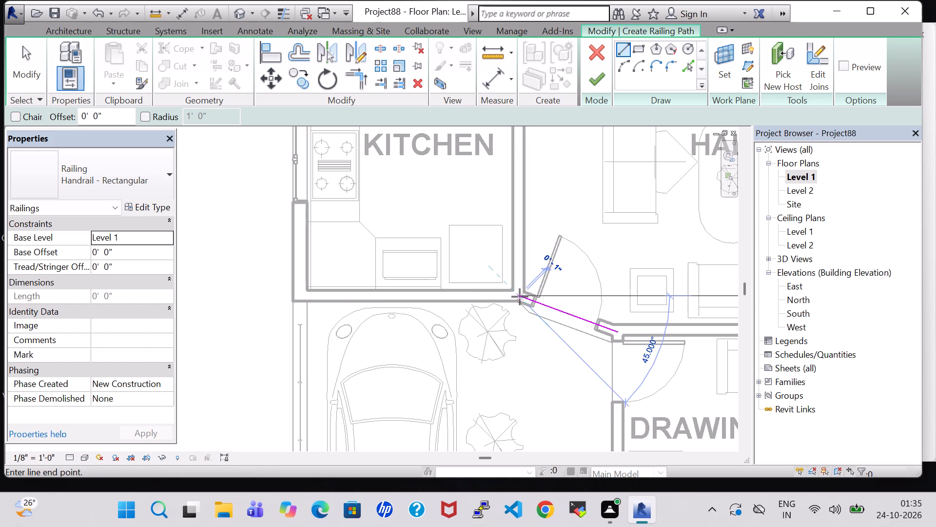
scroll(519, 297, down, 5)
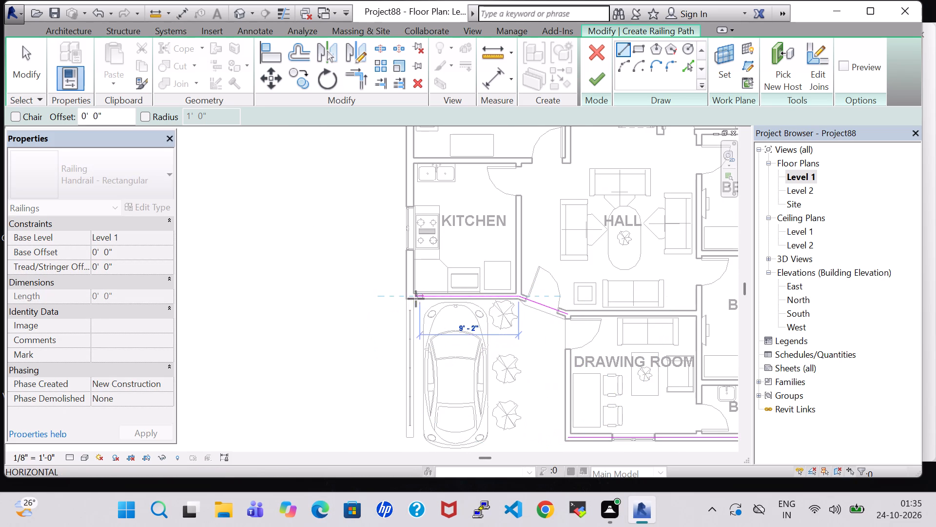
click(410, 296)
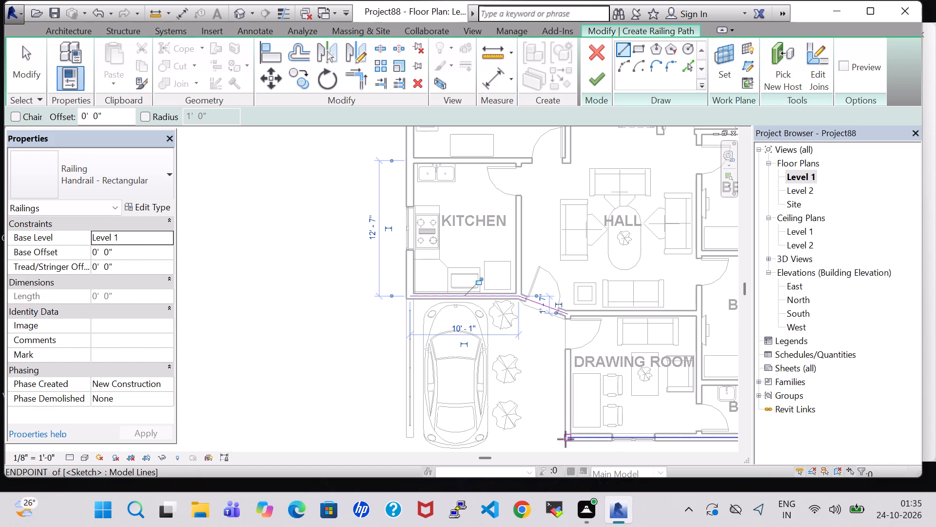
Close the railing path along the drawing room's entrance-side wall and from the kitchen's outer corner to the rear bath corner, and finish the railing.
scroll(565, 439, up, 5)
click(570, 435)
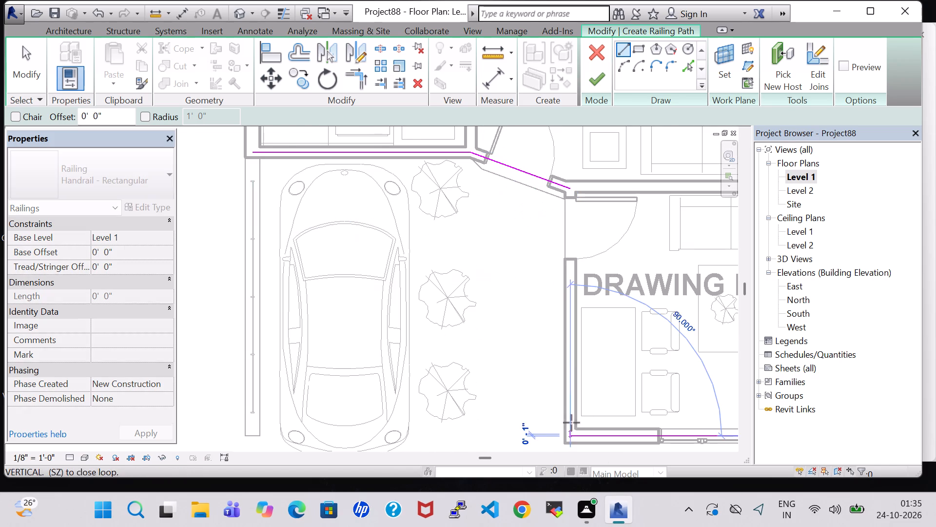
click(570, 189)
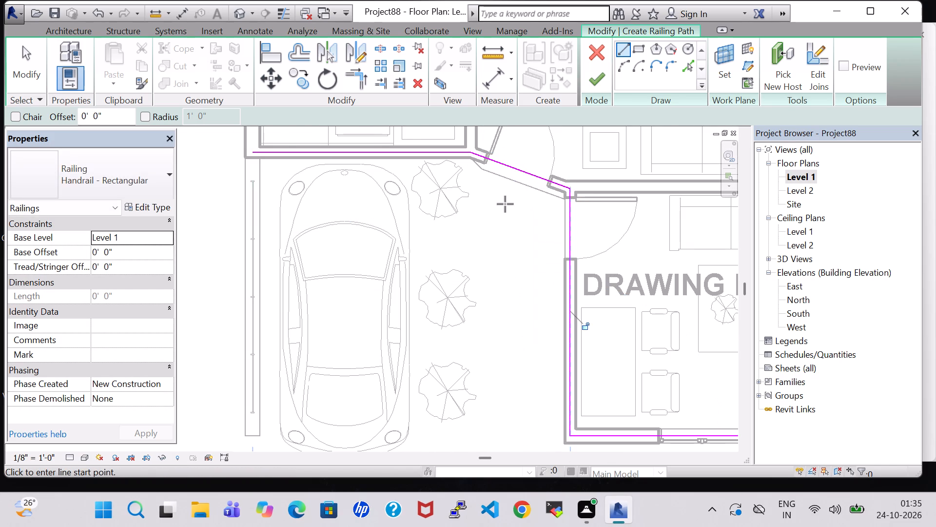
middle_drag(505, 204, 642, 343)
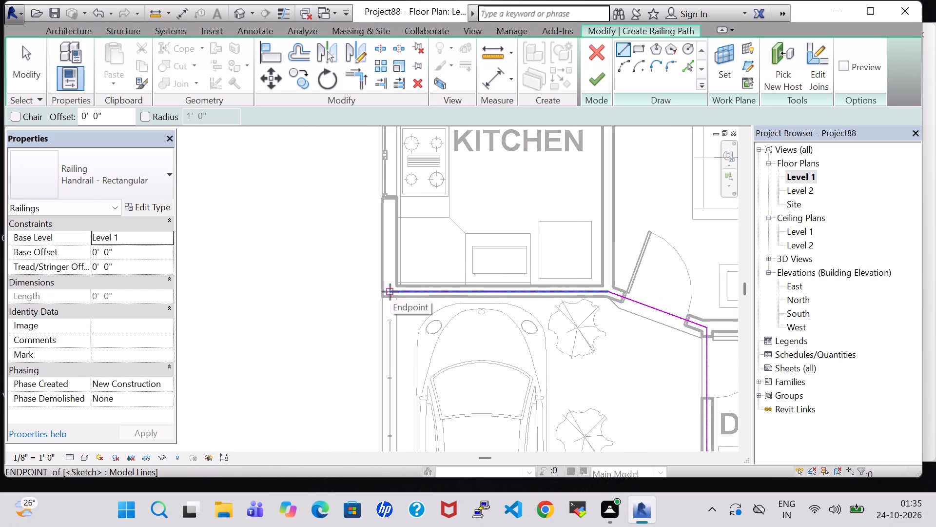
click(390, 292)
middle_drag(393, 169, 412, 424)
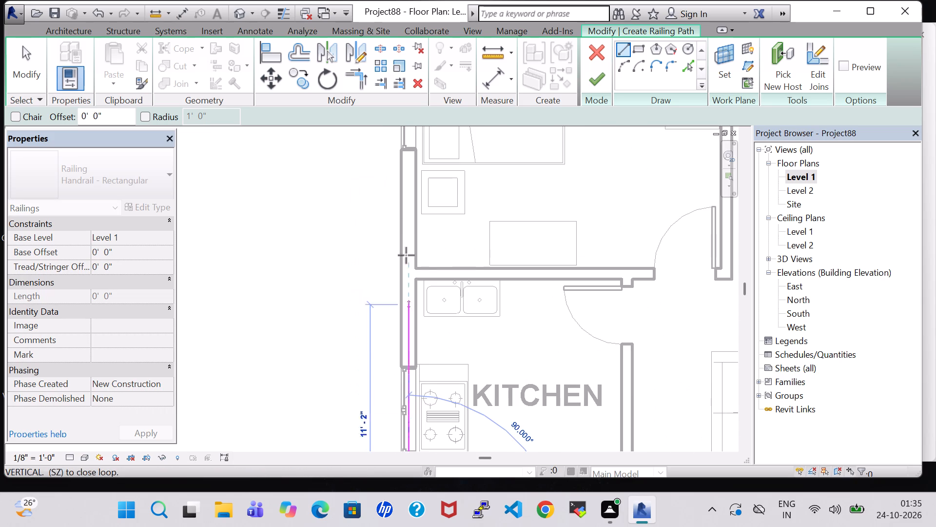
middle_click(409, 187)
middle_drag(416, 332, 431, 451)
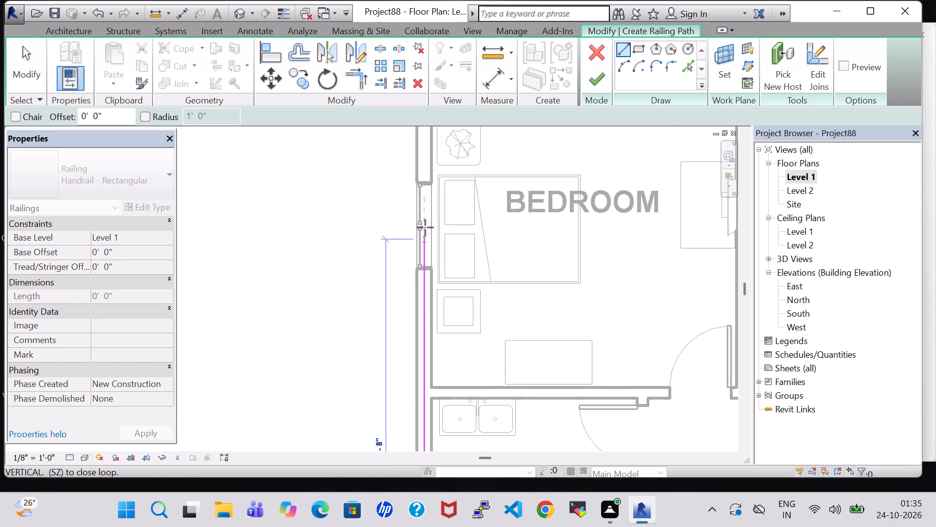
middle_drag(425, 219, 448, 485)
scroll(448, 485, up, 1)
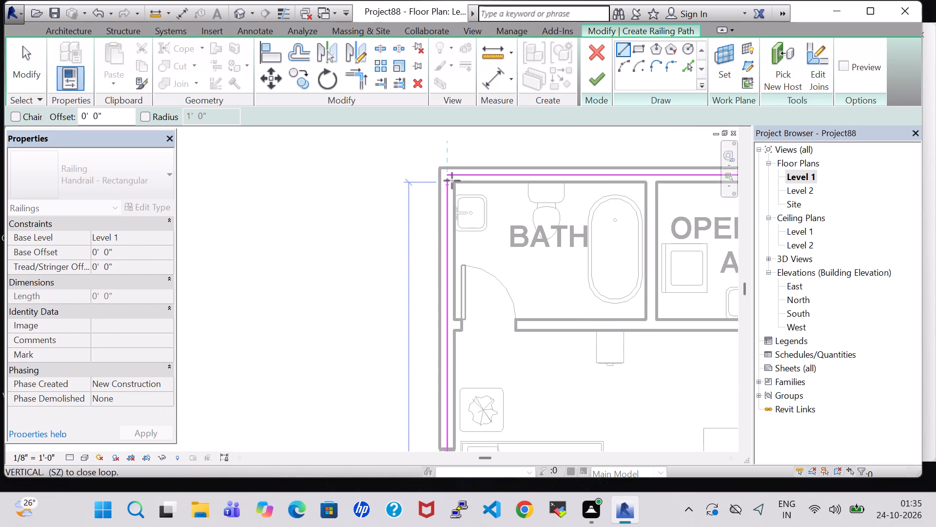
click(451, 179)
click(598, 75)
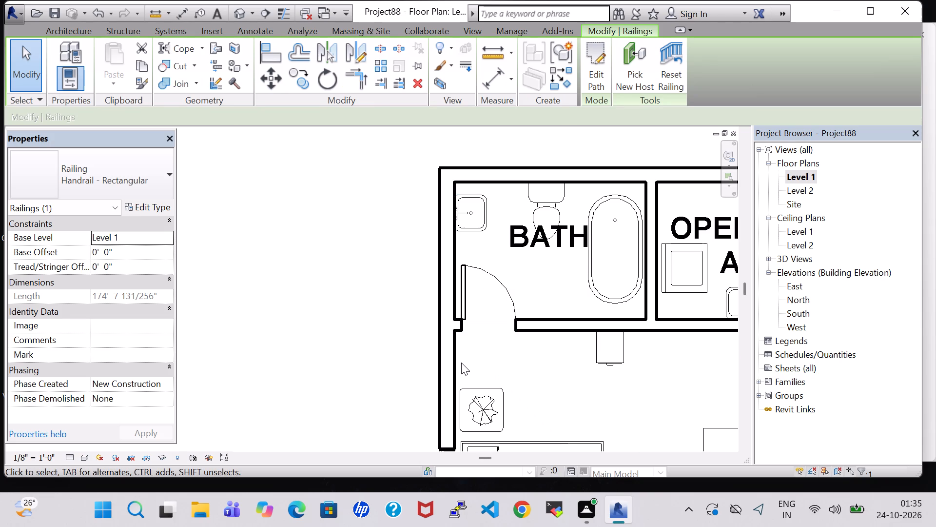
Change the new perimeter railing to Glass Panel - Bottom Fill and set its base offset to 11' 0".
middle_drag(461, 363, 461, 329)
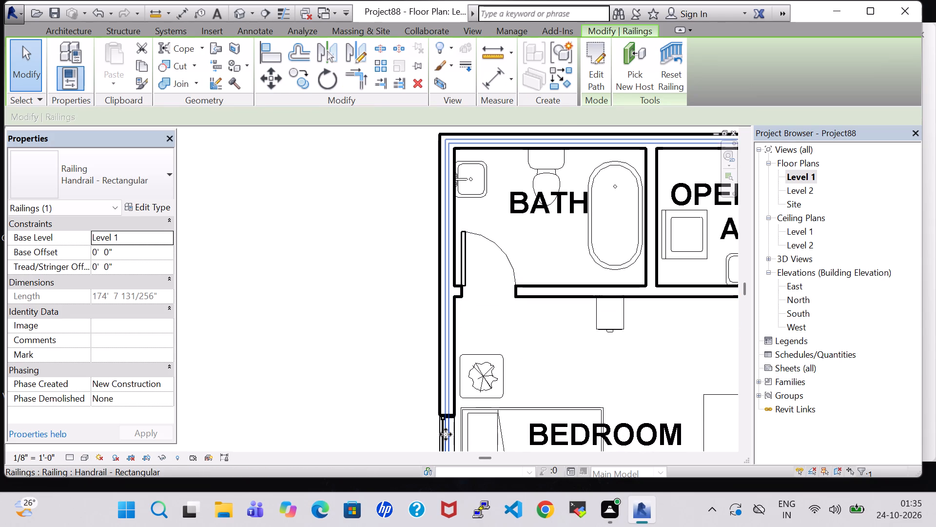
click(446, 434)
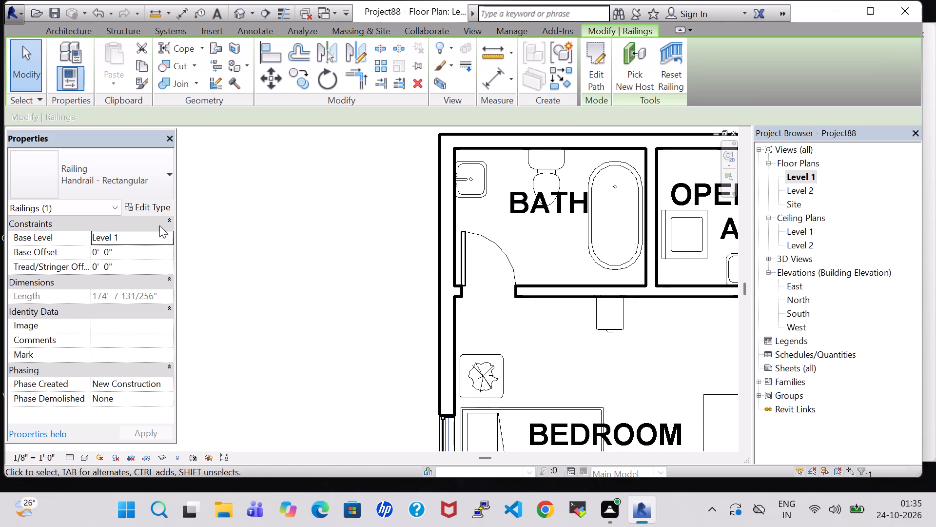
click(114, 192)
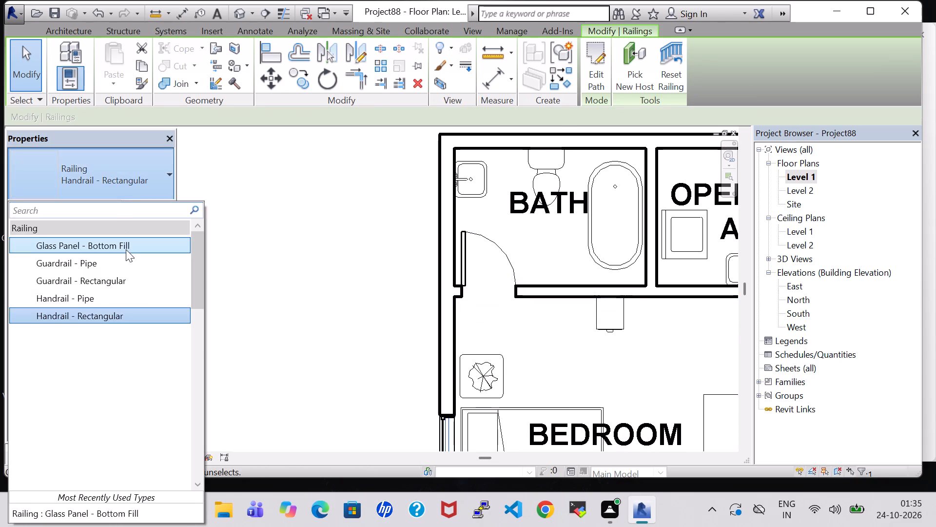
click(126, 249)
click(92, 254)
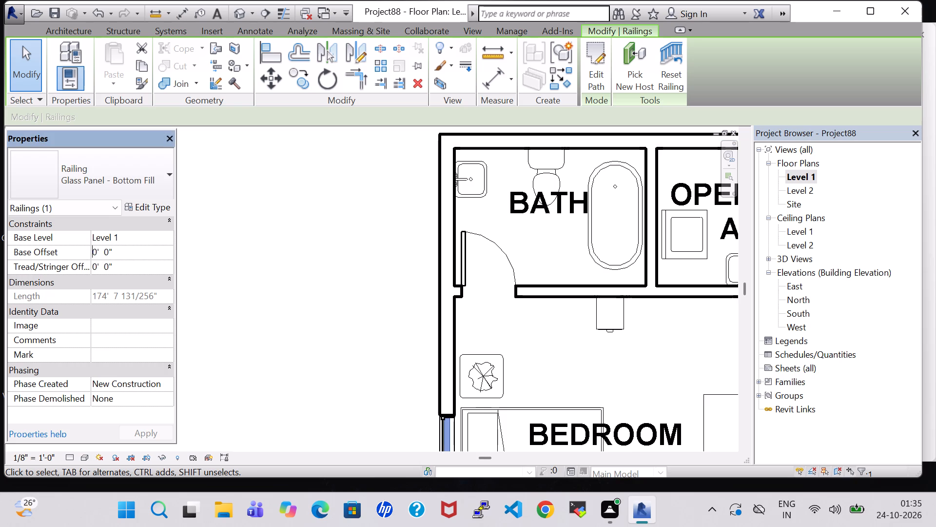
text(11)
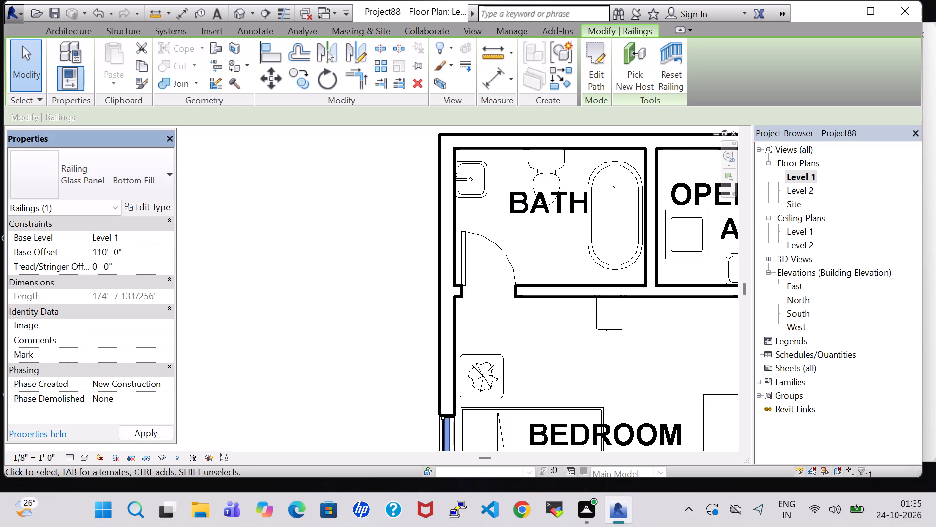
key(Right)
key(BackSpace)
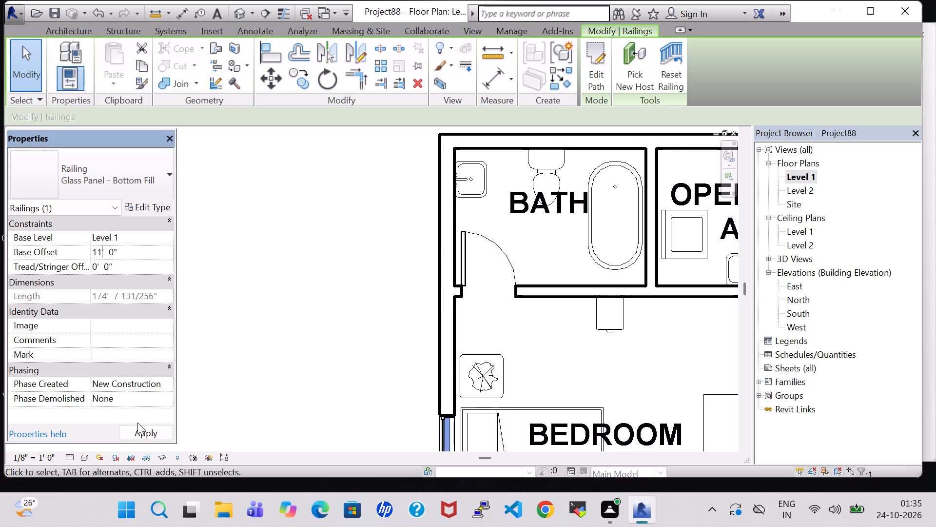
click(138, 431)
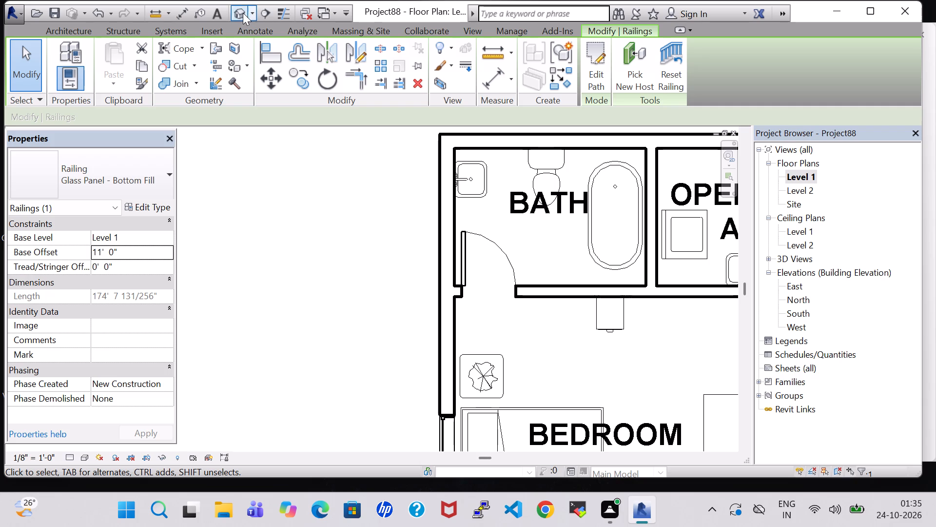
Inspect the roof-edge railing and the front entrance with the parking area in the 3D view.
click(241, 13)
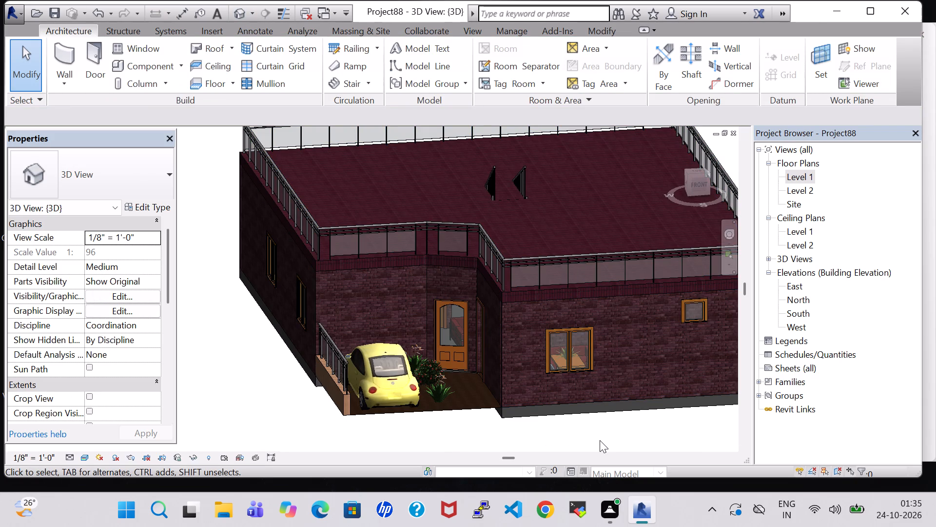
scroll(601, 440, down, 2)
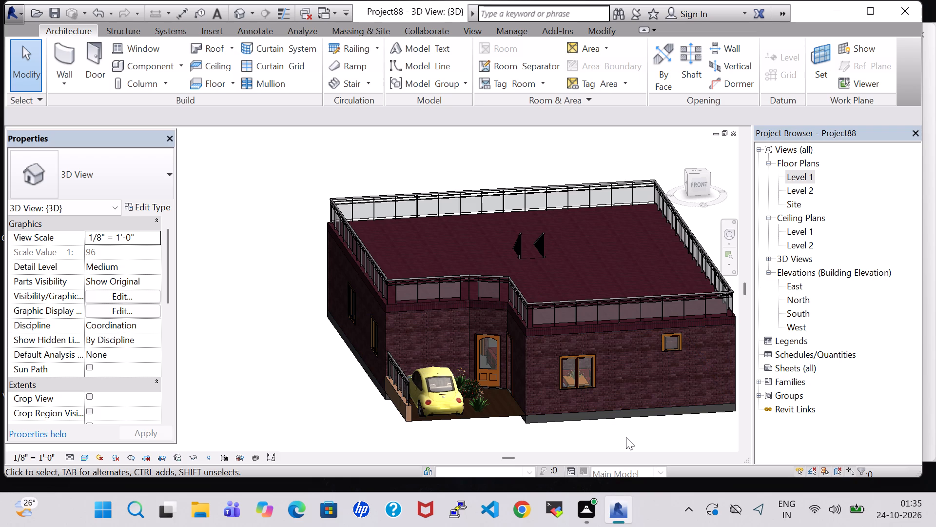
scroll(584, 417, up, 4)
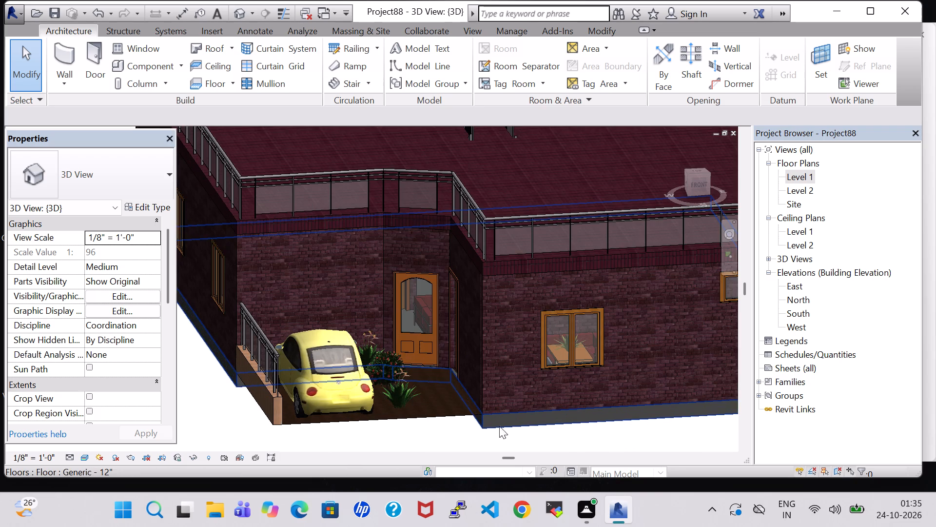
shift+middle_click(451, 422)
shift+middle_drag(454, 448, 454, 453)
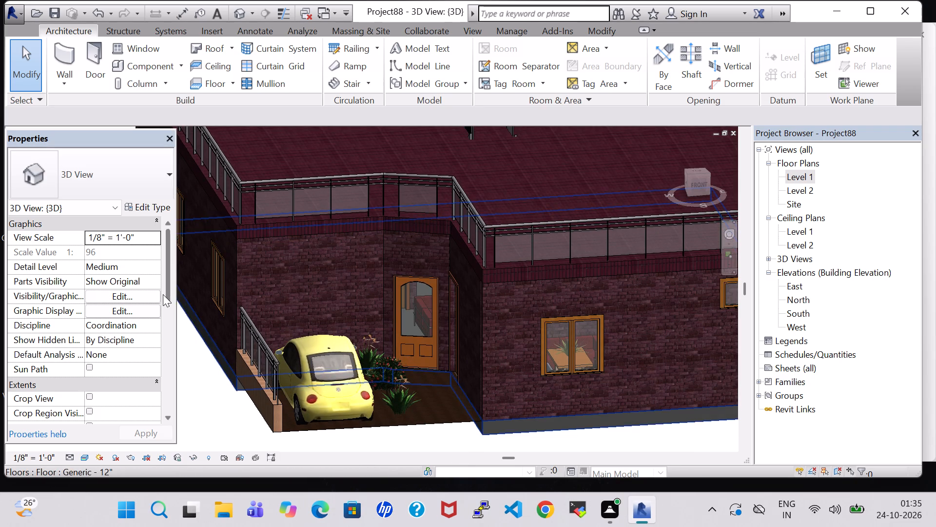
shift+middle_drag(196, 360, 198, 392)
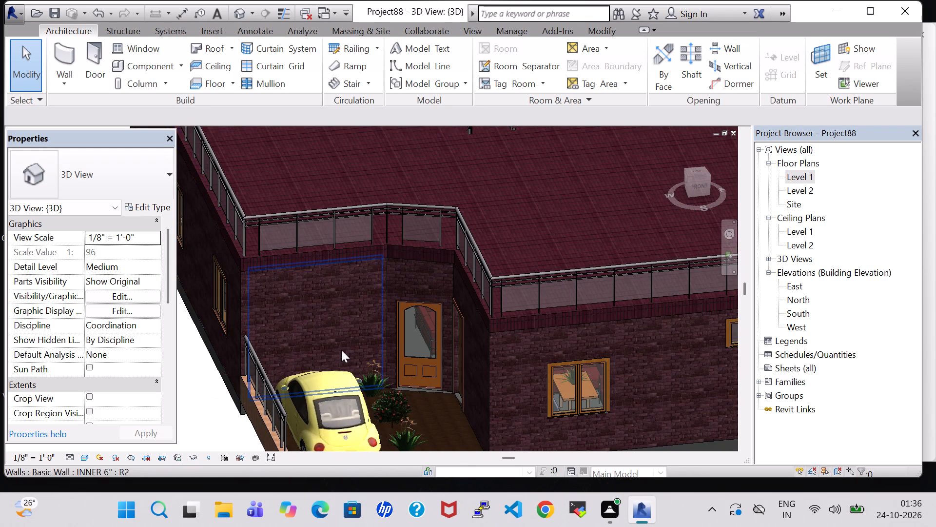
middle_drag(342, 347, 354, 233)
shift+middle_drag(467, 395, 466, 404)
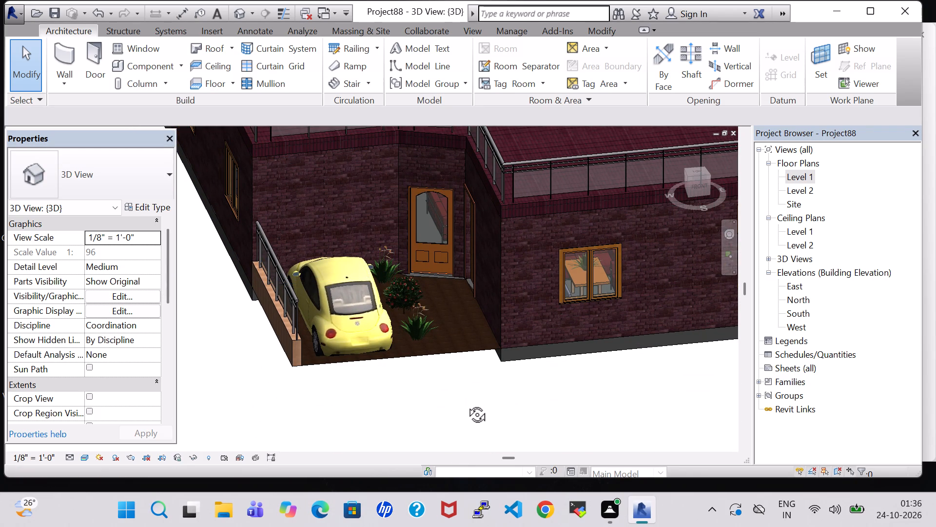
shift+middle_drag(466, 404, 459, 436)
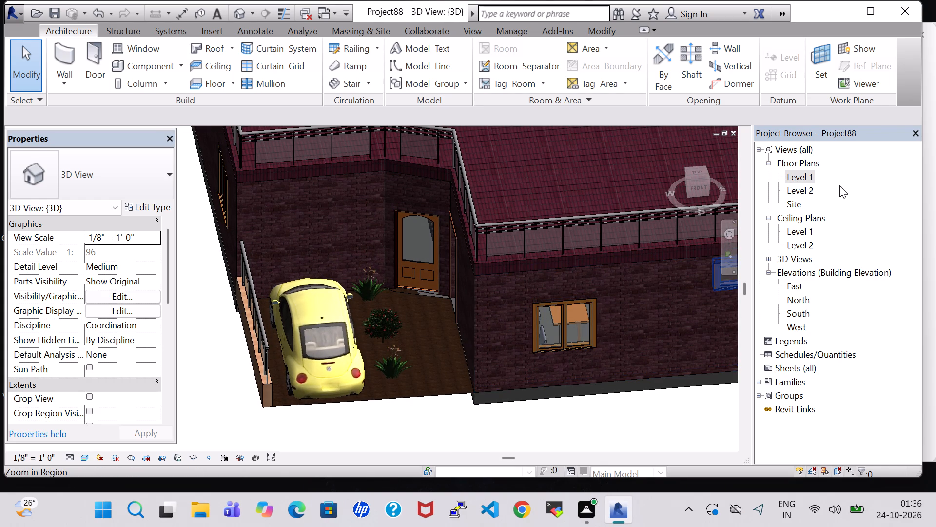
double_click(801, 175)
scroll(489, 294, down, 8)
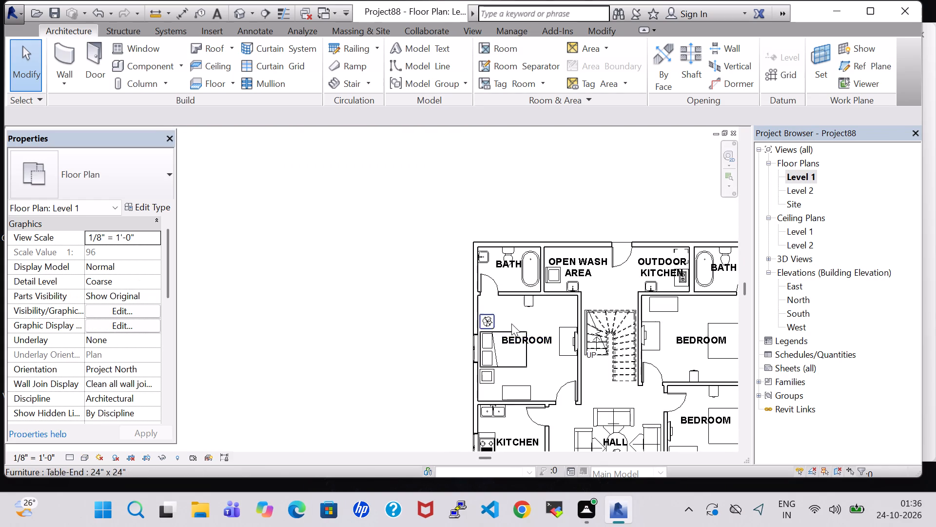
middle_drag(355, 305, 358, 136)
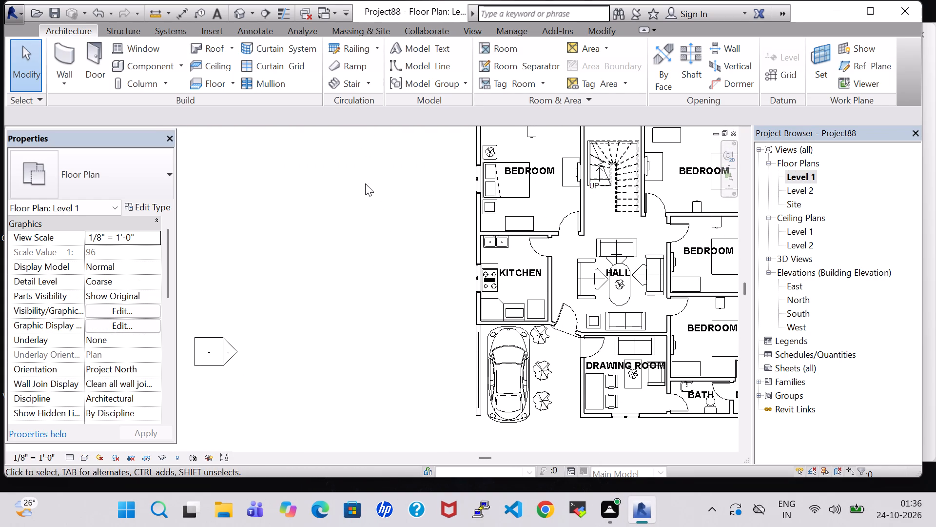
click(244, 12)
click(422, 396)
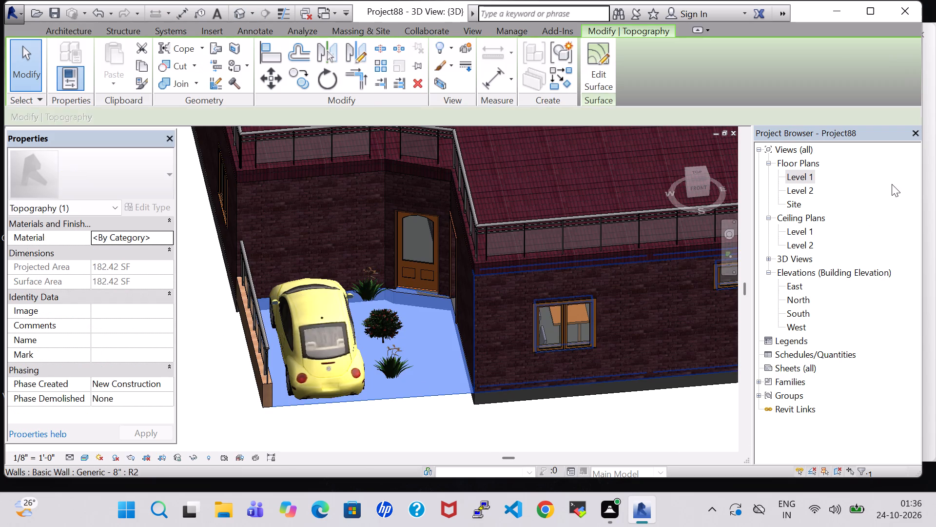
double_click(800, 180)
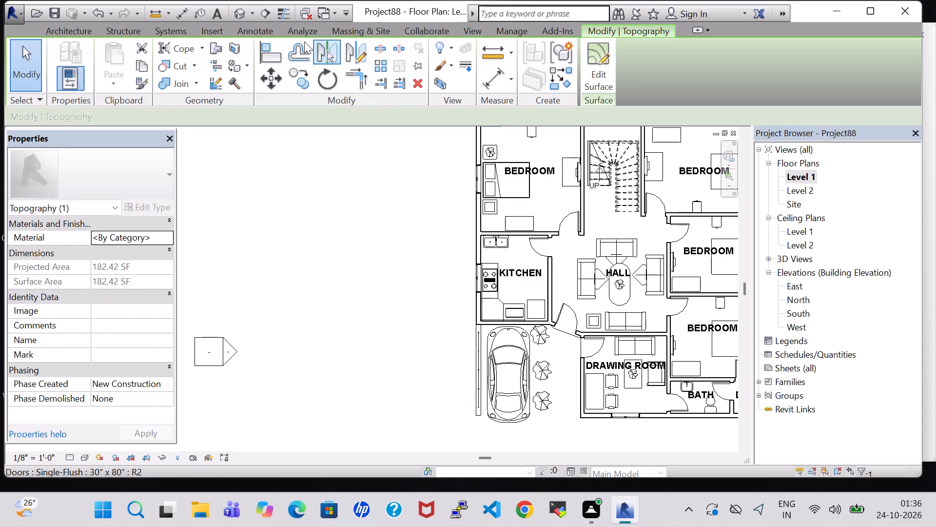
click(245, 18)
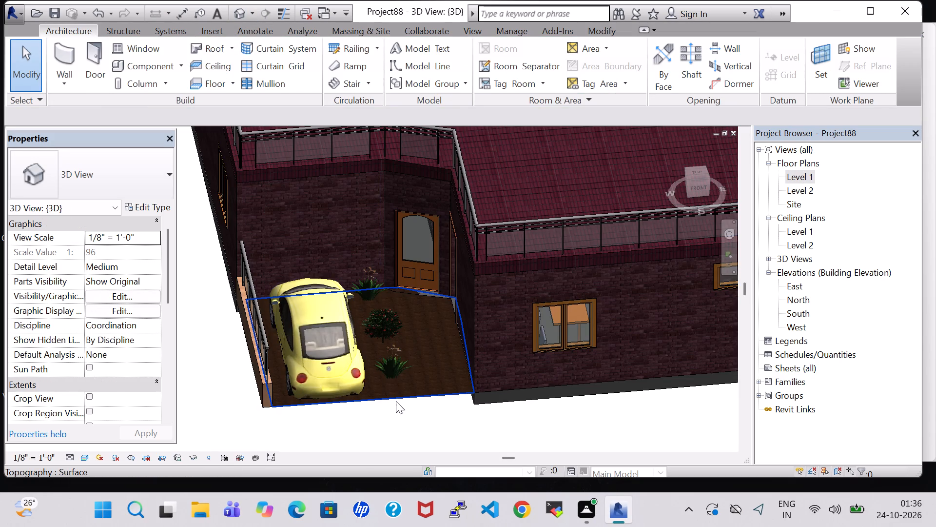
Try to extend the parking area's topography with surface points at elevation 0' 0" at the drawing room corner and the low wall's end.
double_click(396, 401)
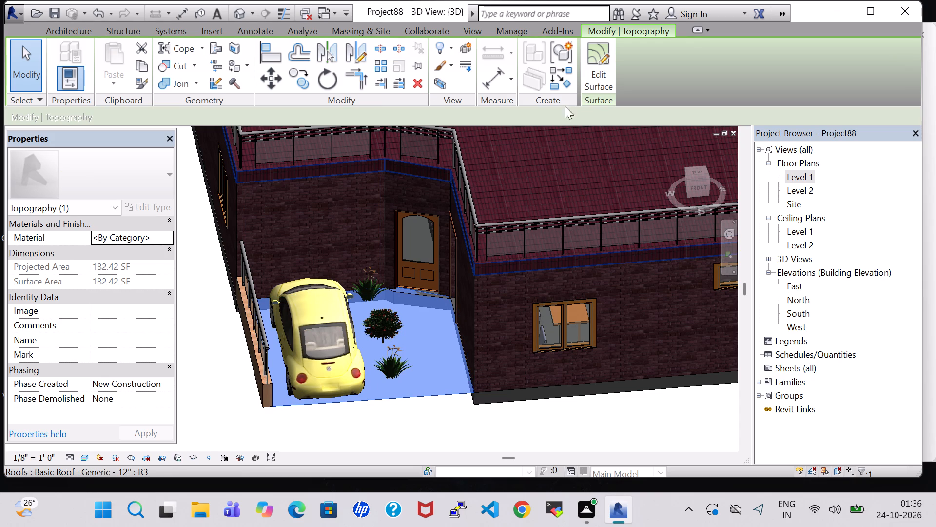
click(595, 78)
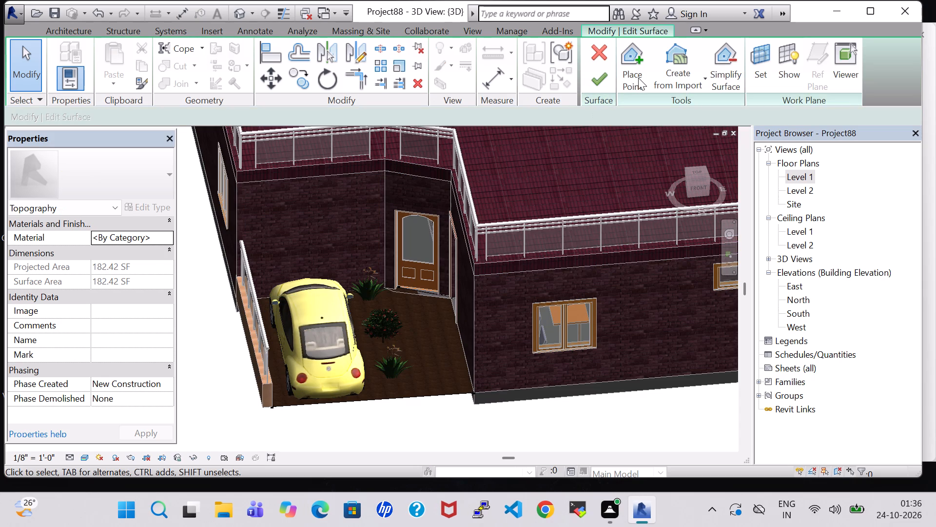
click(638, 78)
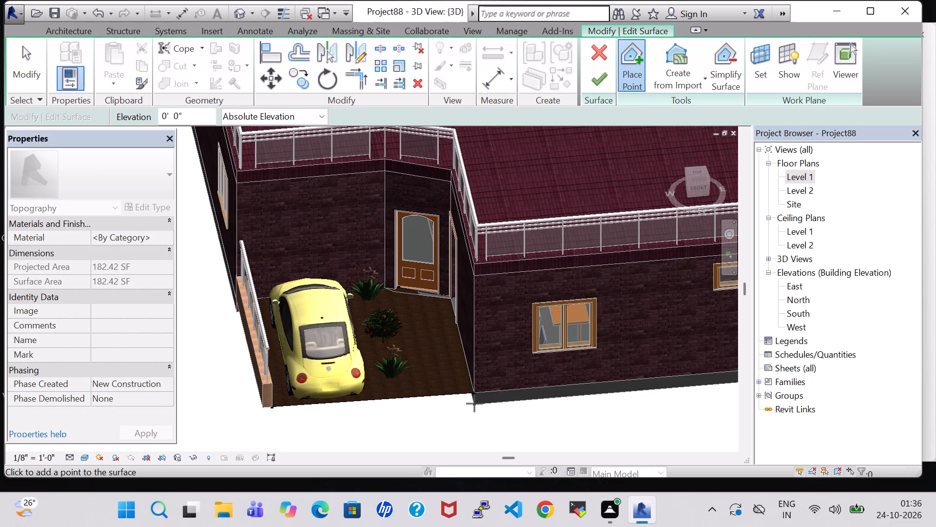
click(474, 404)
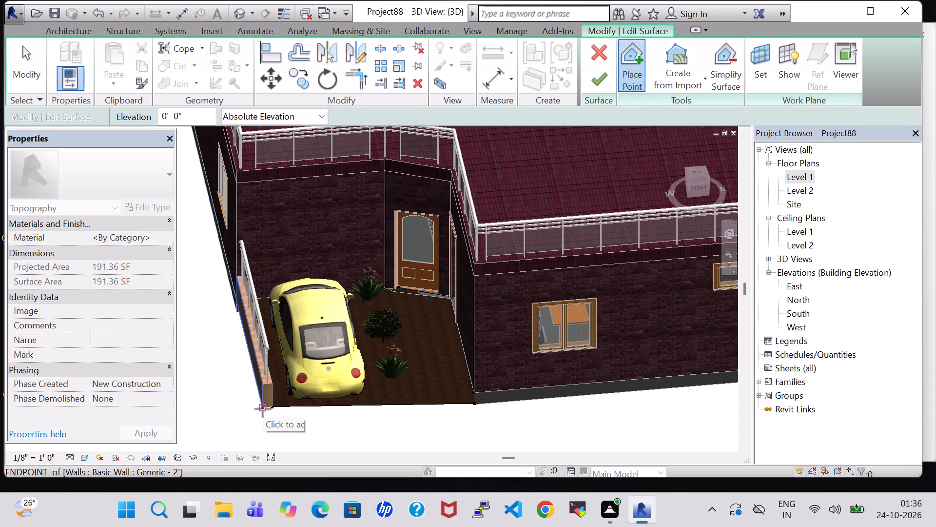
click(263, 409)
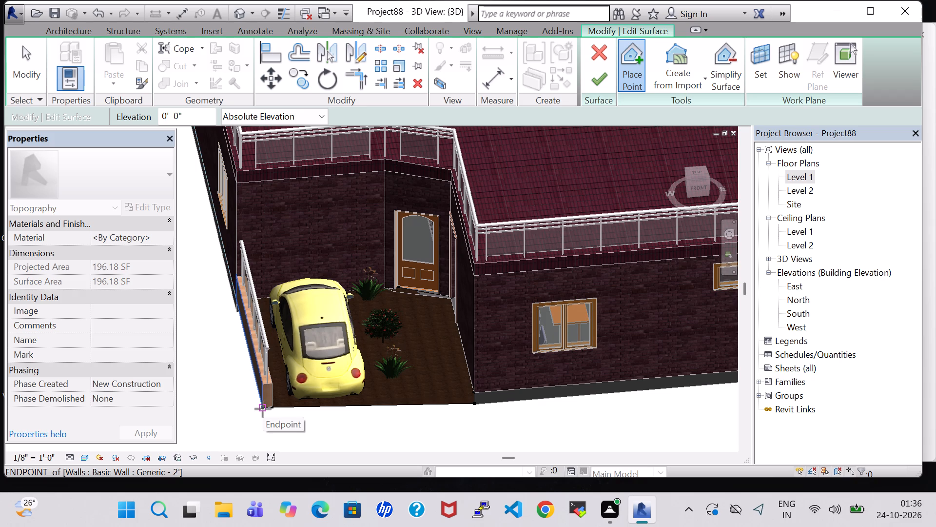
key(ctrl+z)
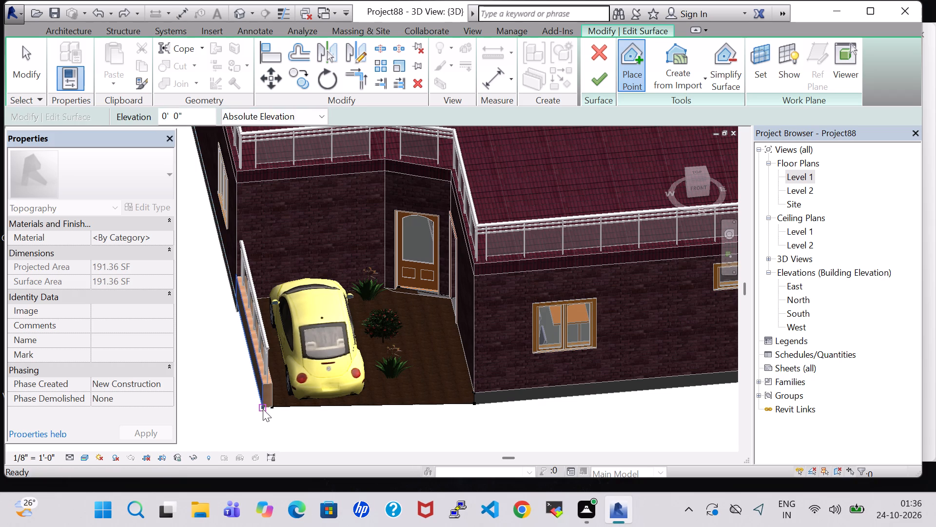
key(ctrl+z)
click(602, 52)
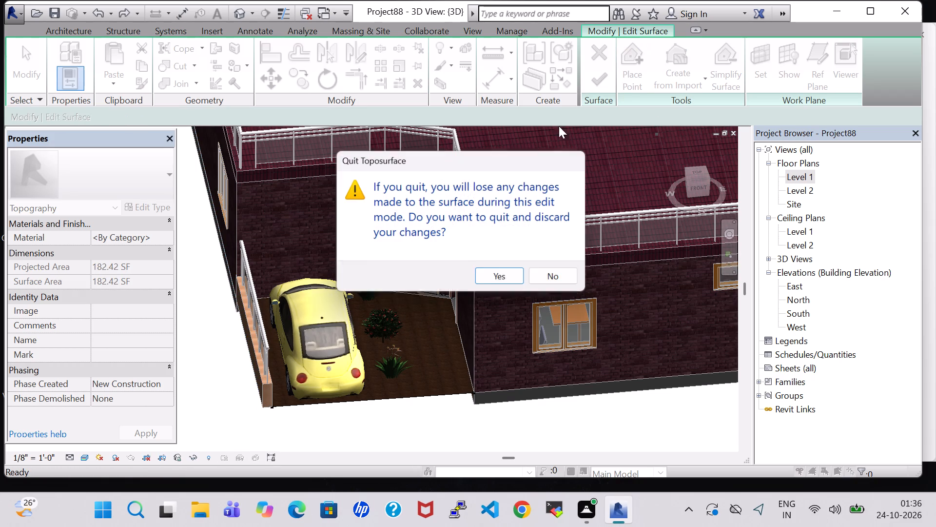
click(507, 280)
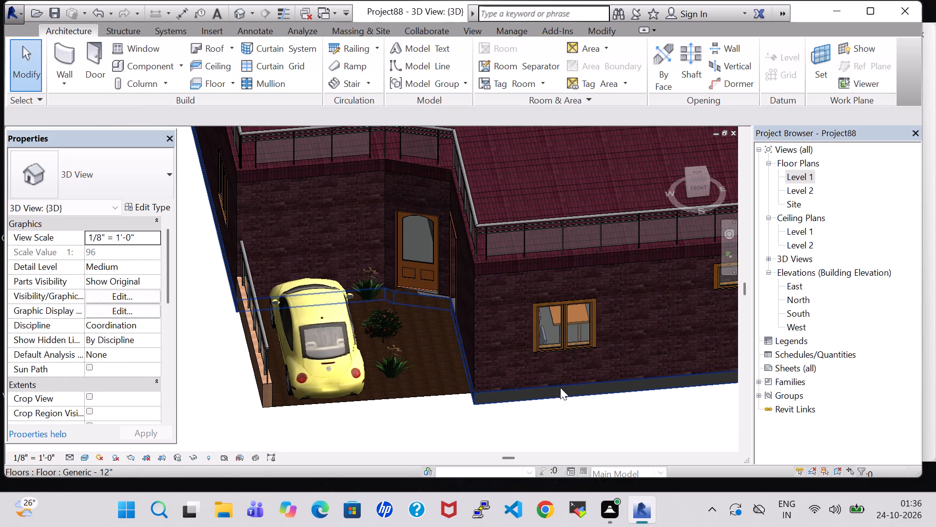
Inspect the house's exterior walls, windows and roof railing from the front, rear and sides in the 3D view.
scroll(567, 396, down, 5)
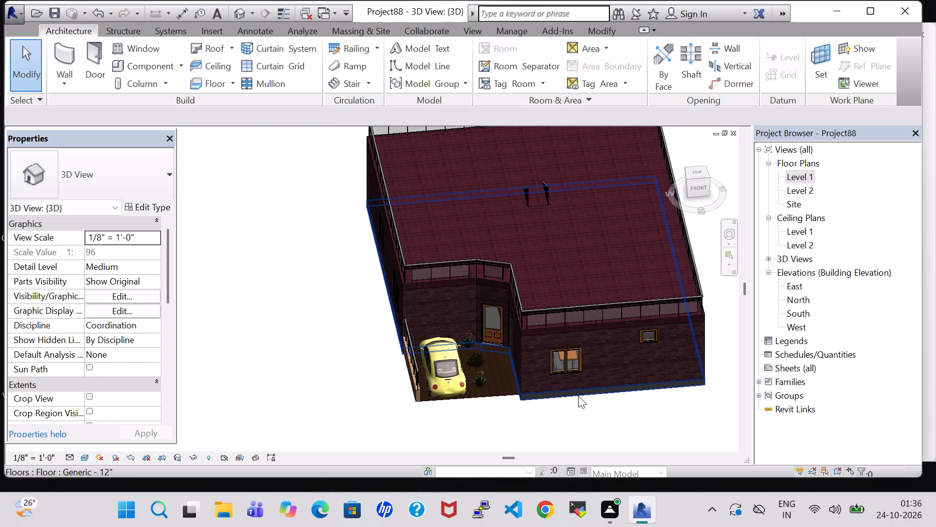
click(604, 417)
shift+middle_drag(359, 331, 467, 362)
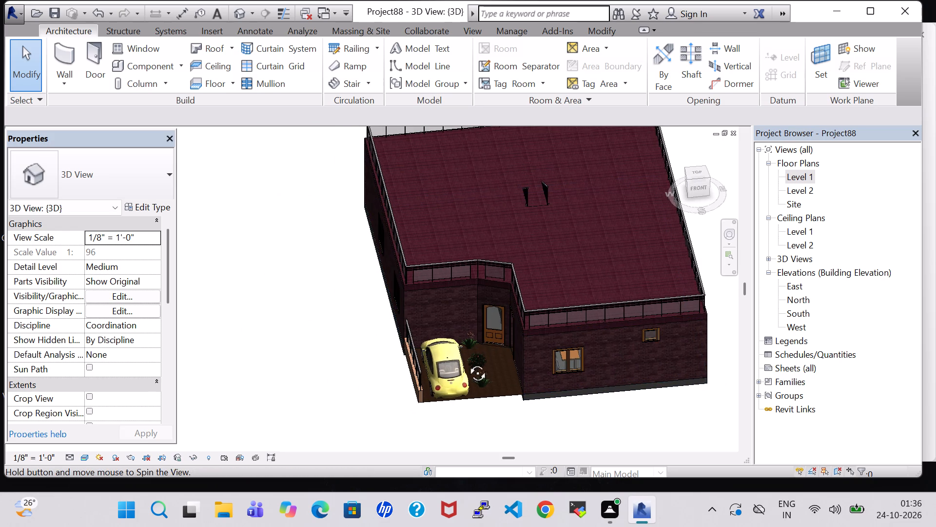
shift+middle_drag(467, 362, 473, 363)
middle_drag(380, 369, 387, 371)
shift+middle_drag(419, 379, 529, 393)
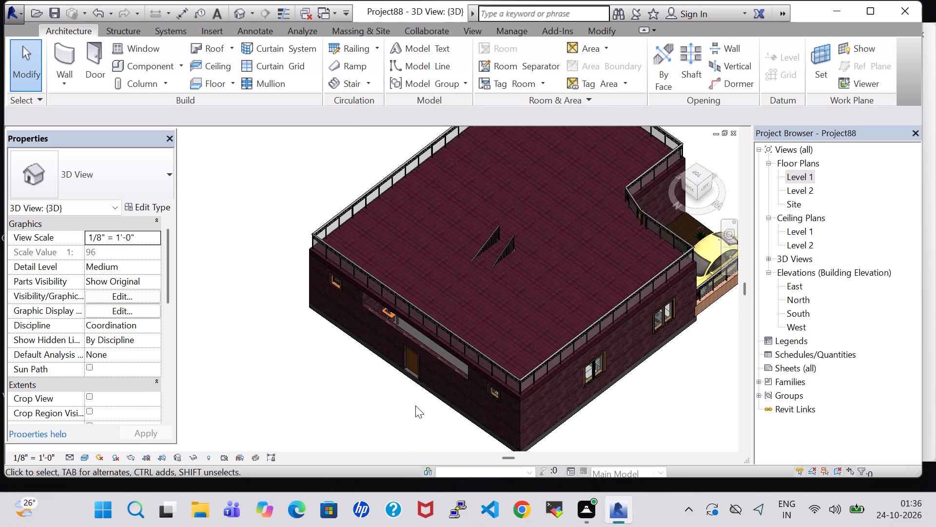
scroll(415, 405, up, 1)
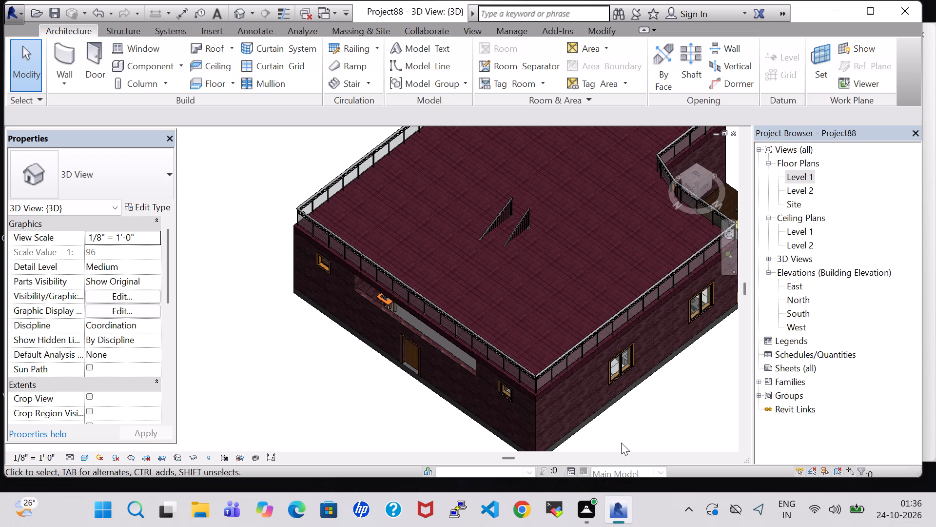
shift+middle_drag(291, 348, 306, 351)
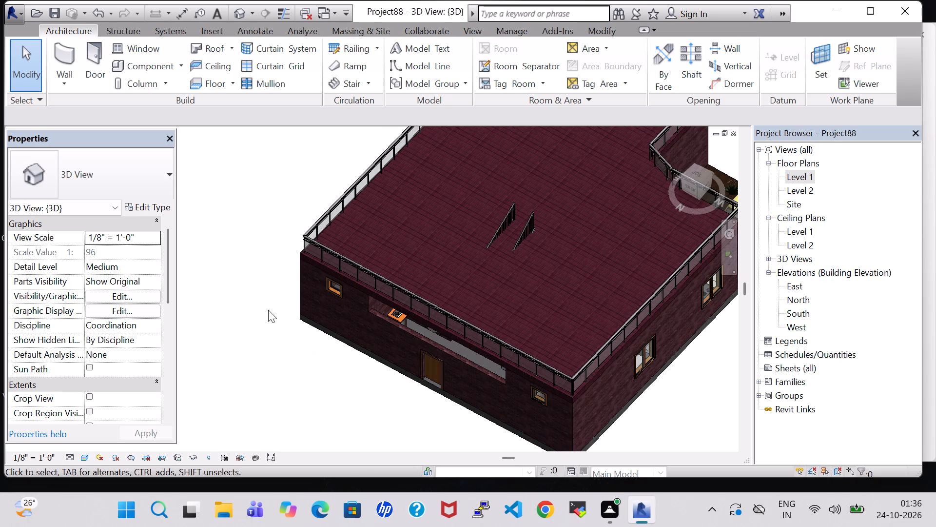
shift+middle_click(264, 308)
shift+middle_drag(411, 355, 504, 380)
shift+middle_drag(288, 307, 314, 310)
shift+scroll(289, 307, up, 1)
shift+middle_drag(385, 330, 586, 370)
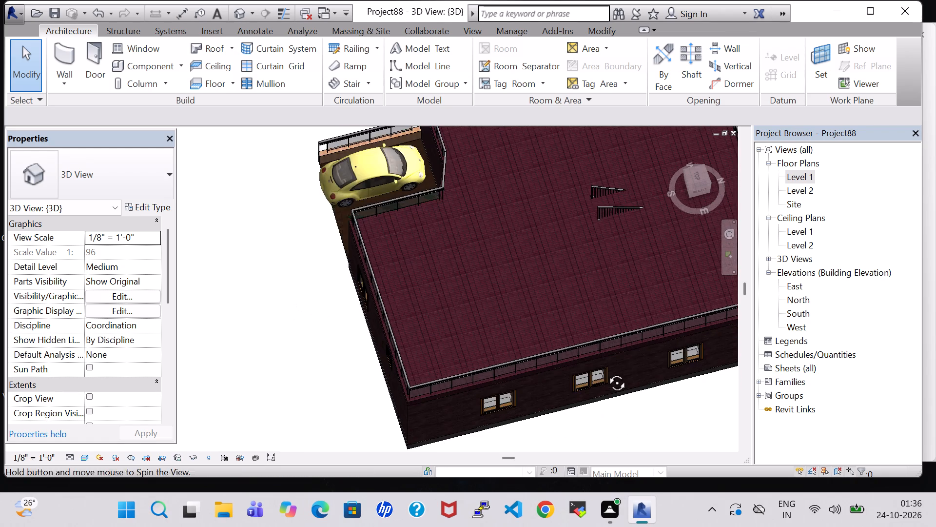
Examine the house from the front, checking the entrance, parking area with the car and roof-edge railing at eye level.
click(680, 205)
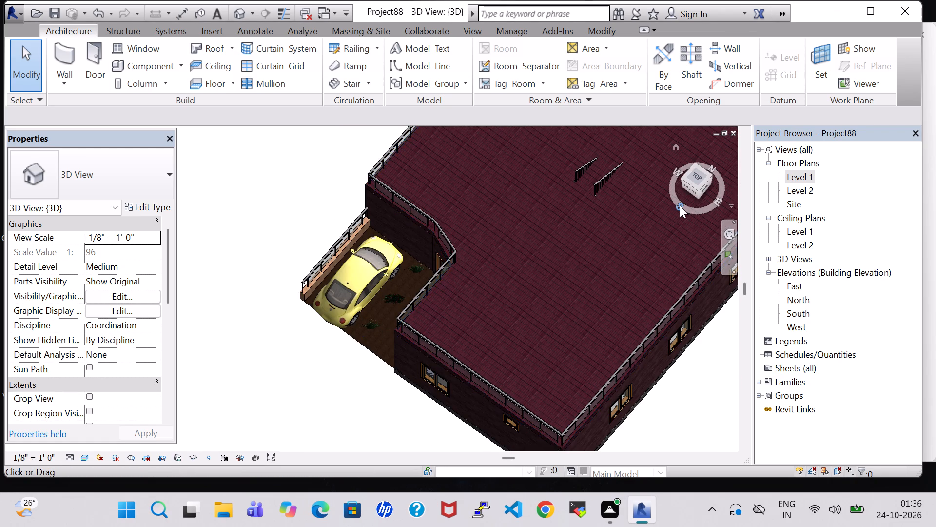
scroll(390, 349, up, 1)
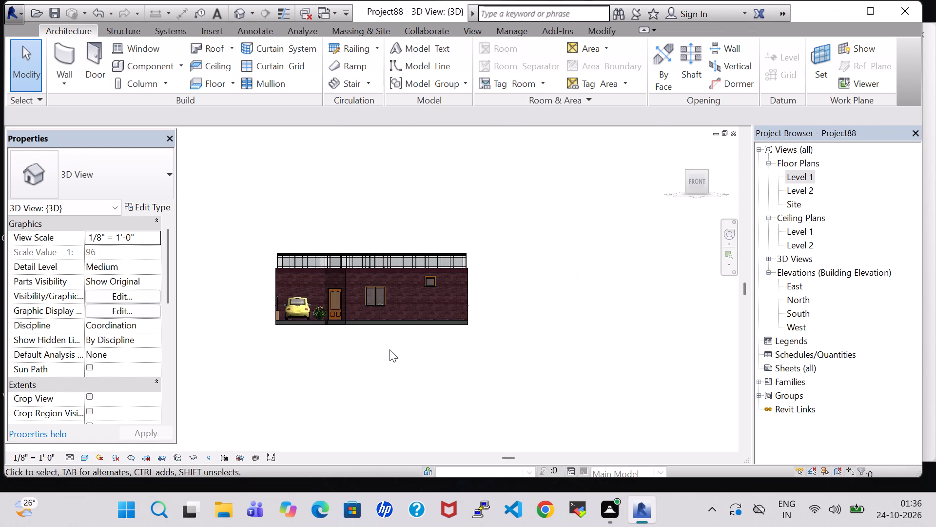
scroll(390, 349, up, 4)
middle_drag(388, 349, 598, 393)
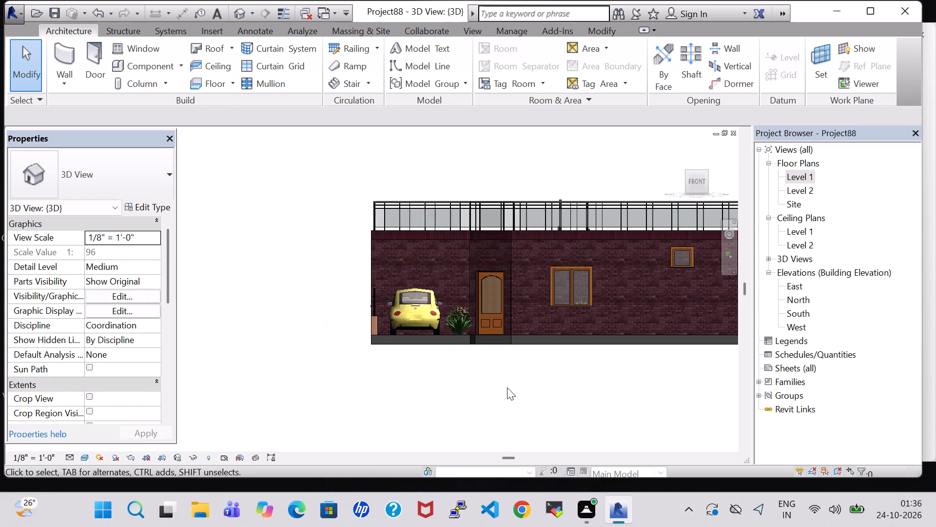
shift+middle_drag(507, 381, 555, 396)
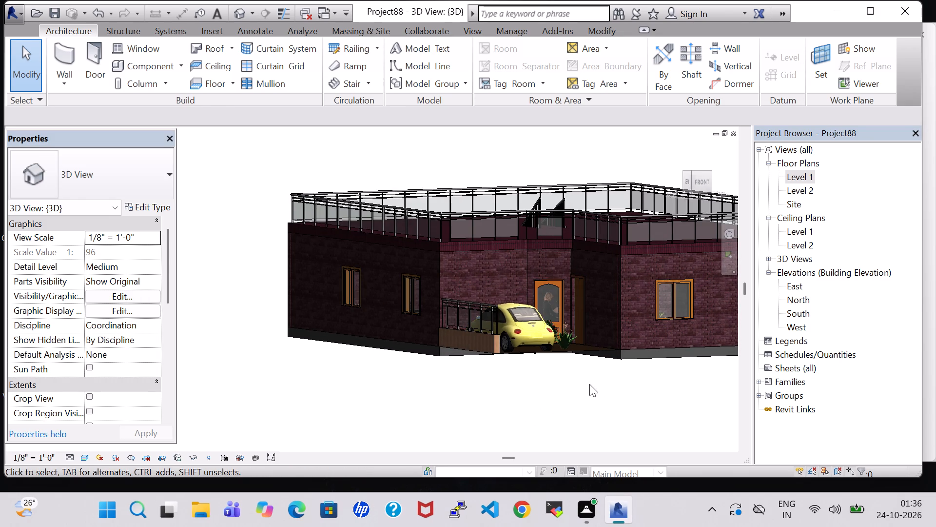
shift+middle_drag(589, 384, 565, 388)
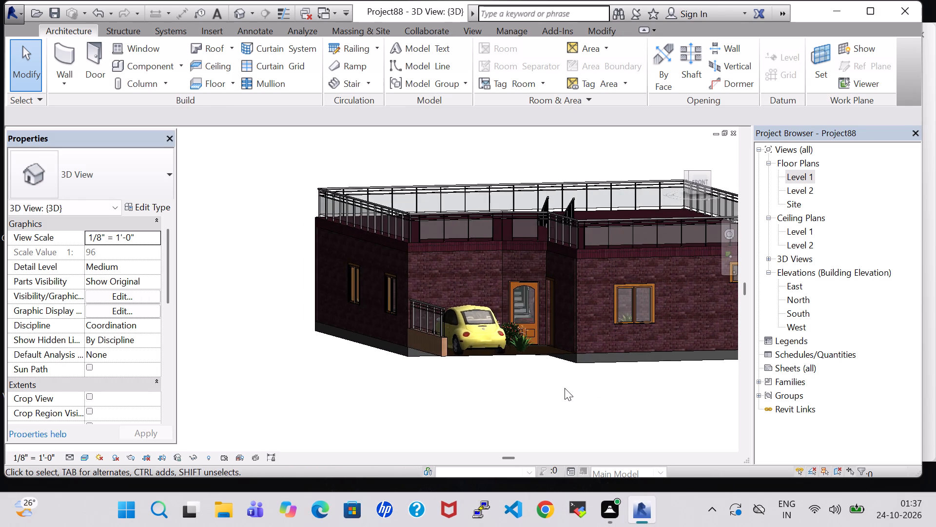
scroll(565, 388, down, 1)
middle_drag(565, 388, 565, 397)
middle_drag(565, 397, 564, 413)
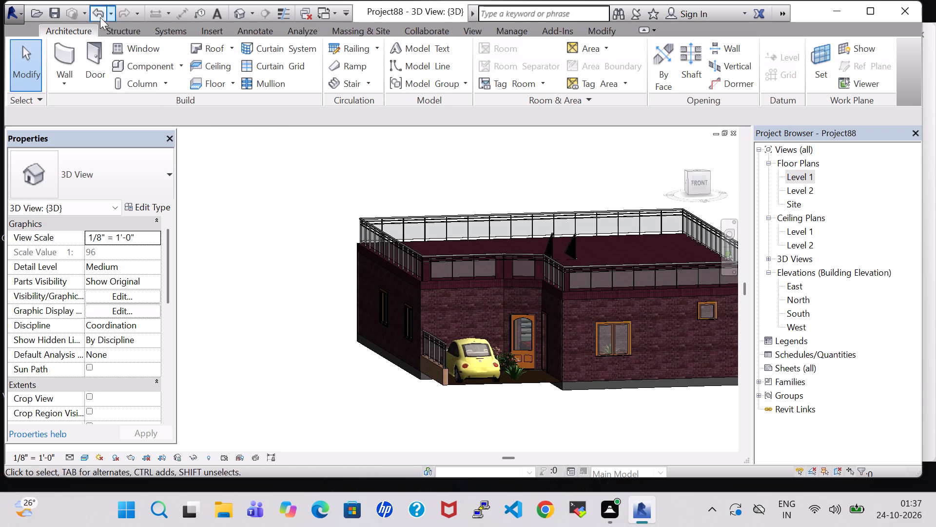
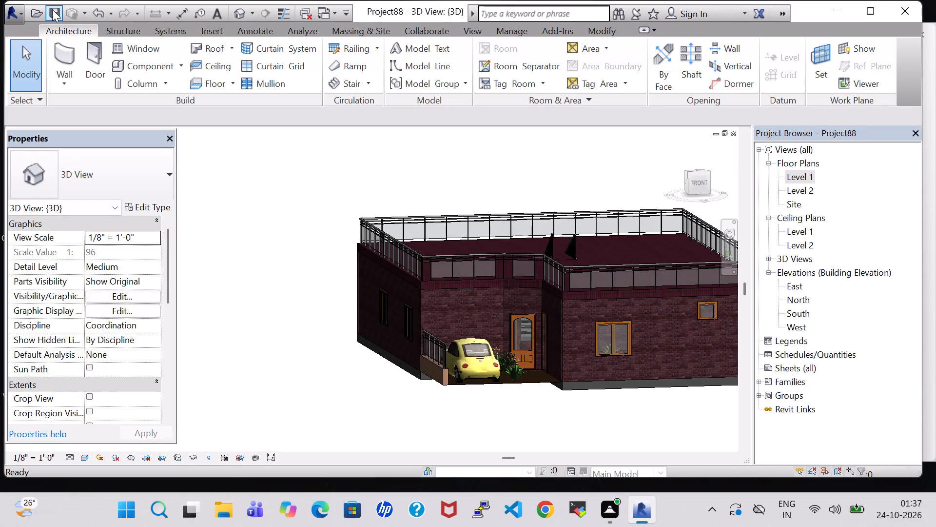
Export the house model as an IFC 2x3 file named Project88 in the work folder, with 1st Level space boundaries.
click(9, 12)
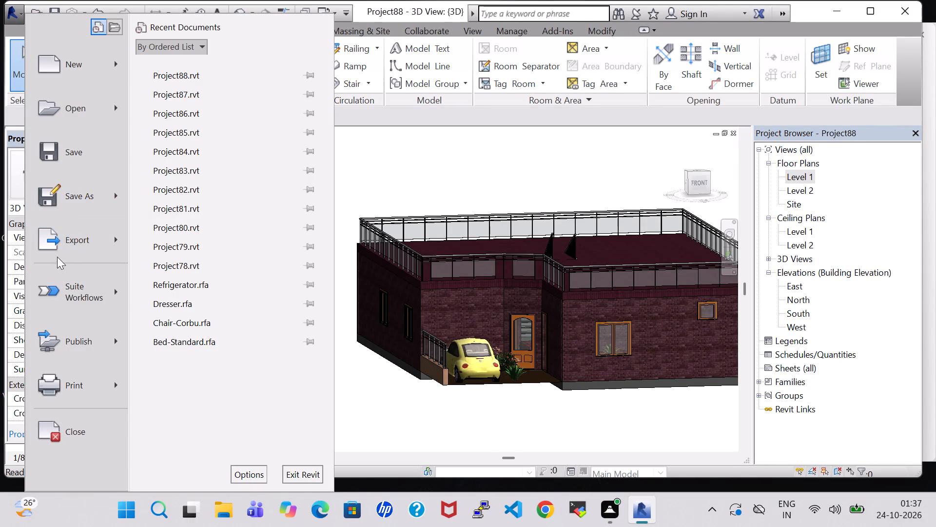
click(73, 248)
click(178, 362)
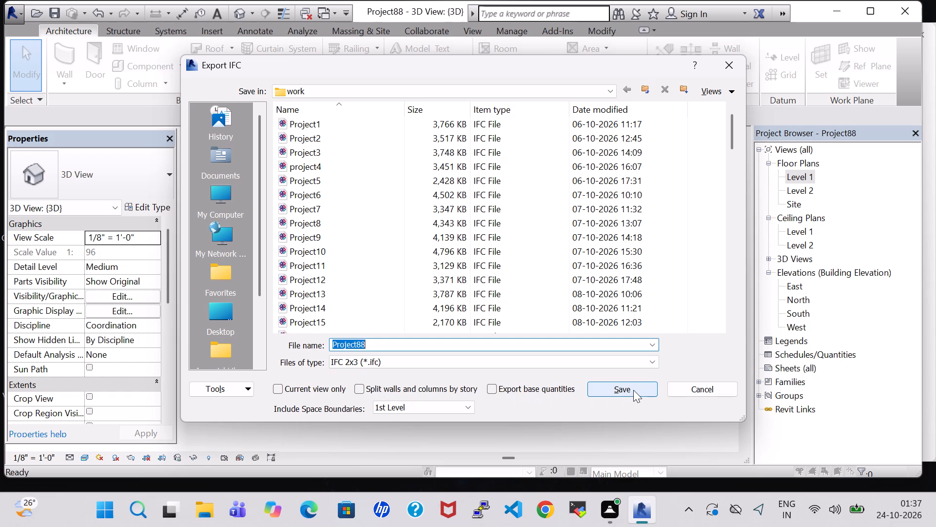
click(633, 390)
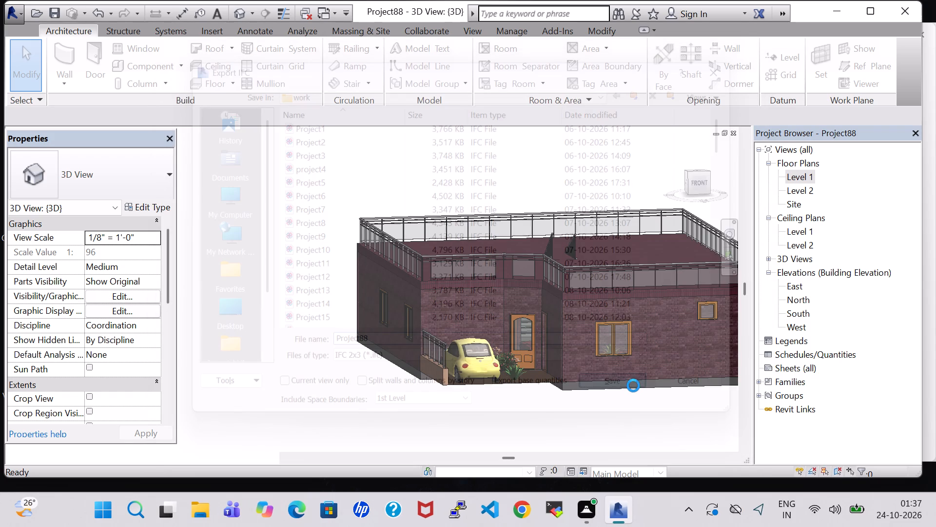